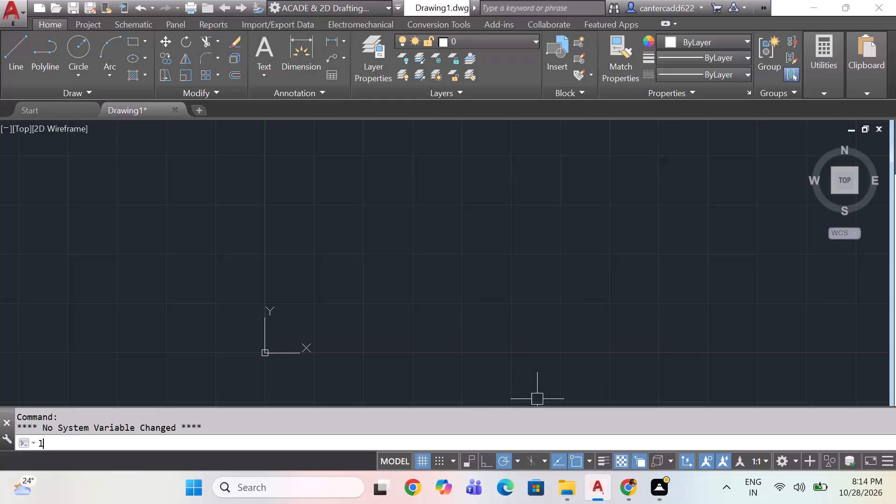
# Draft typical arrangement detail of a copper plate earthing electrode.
# Turn on command log recording with LOGFILEON.
pyautogui.write('gfile')
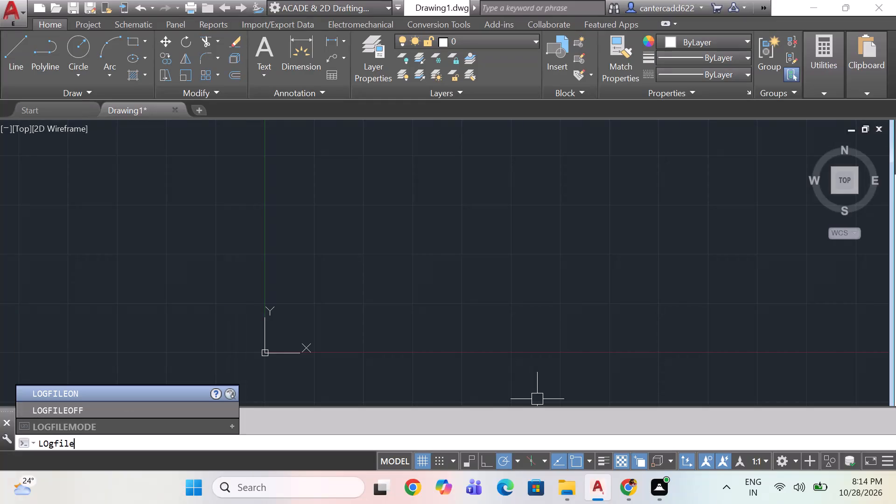
pyautogui.press('Return')
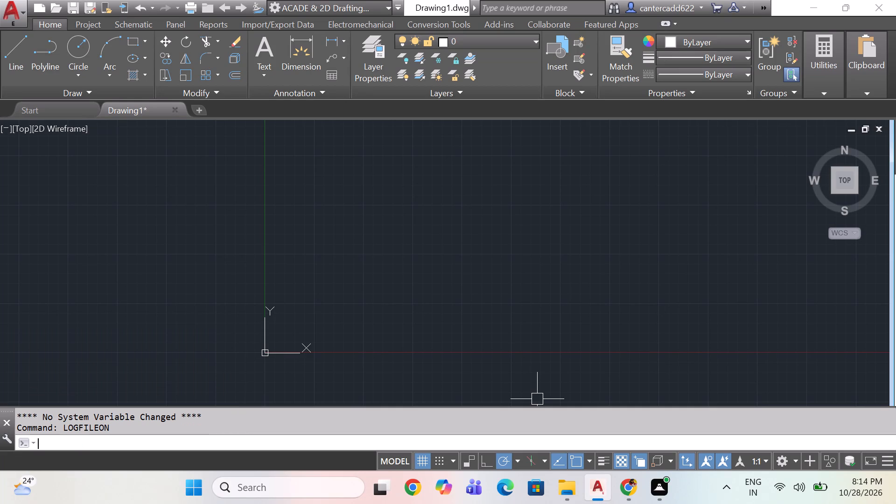
# With Ortho on, draw a horizontal base line 700 units long, just above the X axis.
pyautogui.write('l')
pyautogui.press('space')
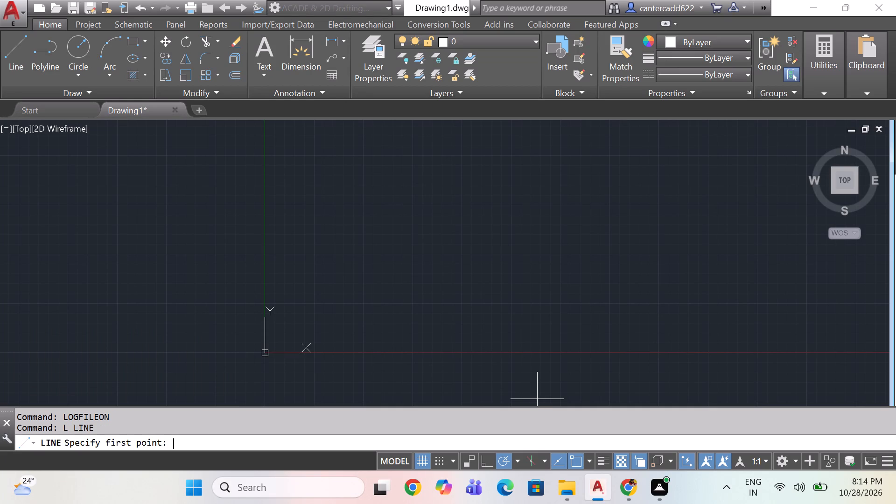
pyautogui.click(377, 323)
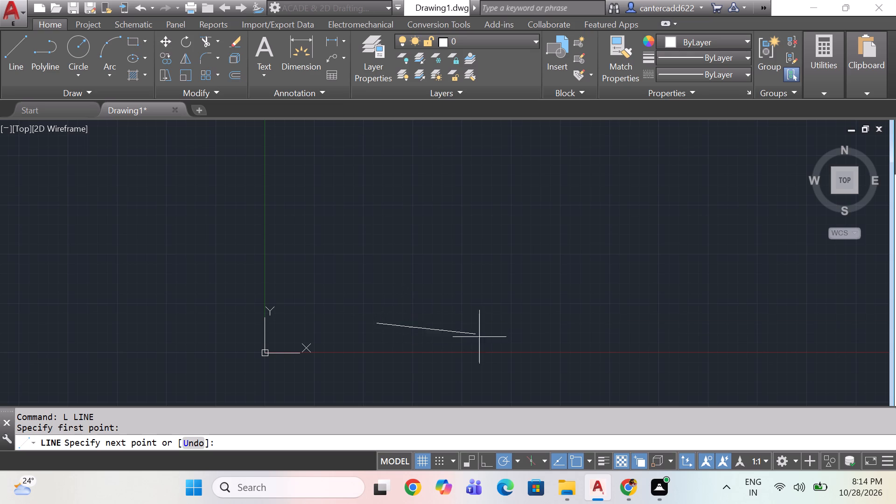
pyautogui.press('F8')
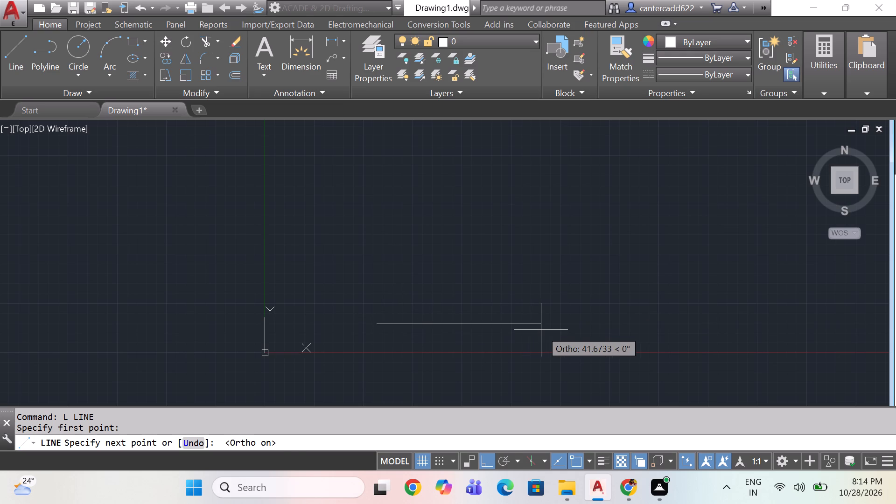
pyautogui.press('7')
pyautogui.write('00')
pyautogui.press('space')
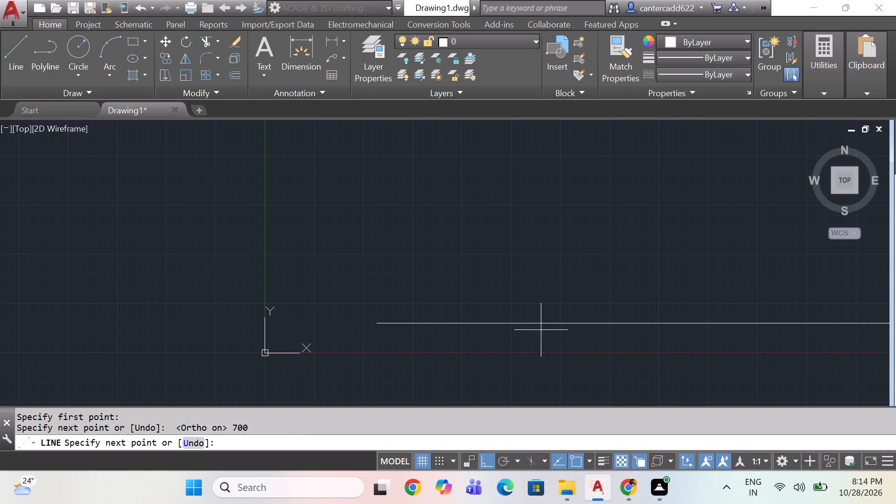
pyautogui.press('space')
# Move the 700-unit base line straight up by its midpoint, further clear of the X axis.
pyautogui.scroll(-3, 468, 276)
pyautogui.moveTo(516, 294); pyautogui.dragTo(355, 312, button='middle')
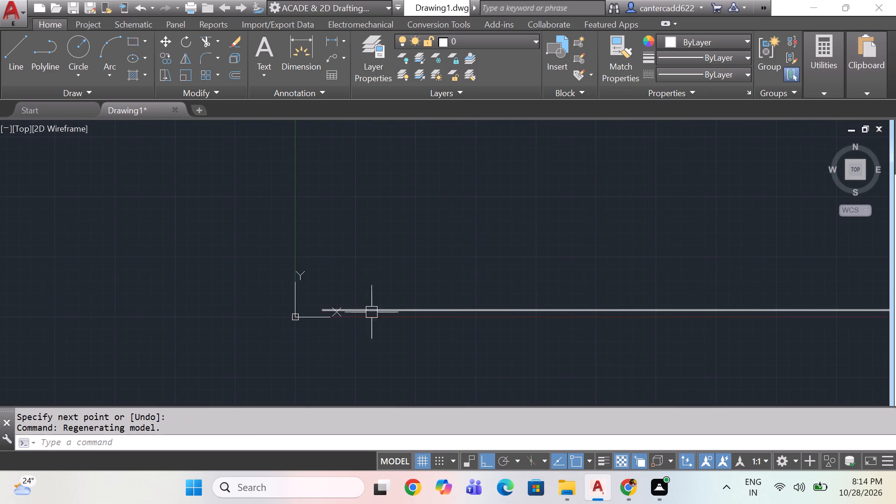
pyautogui.scroll(-2, 449, 312)
pyautogui.moveTo(447, 313); pyautogui.dragTo(380, 316, button='middle')
pyautogui.click(417, 314)
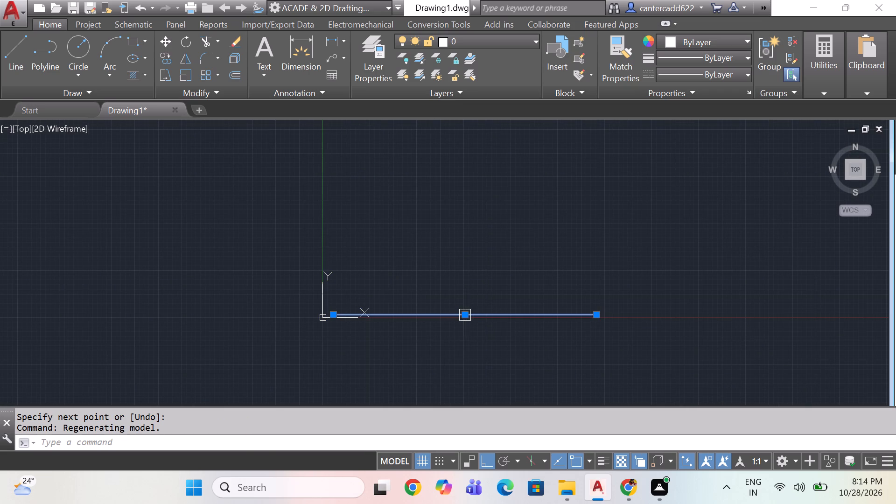
pyautogui.click(467, 314)
pyautogui.click(477, 255)
pyautogui.scroll(2, 392, 269)
pyautogui.moveTo(392, 269); pyautogui.dragTo(366, 284, button='middle')
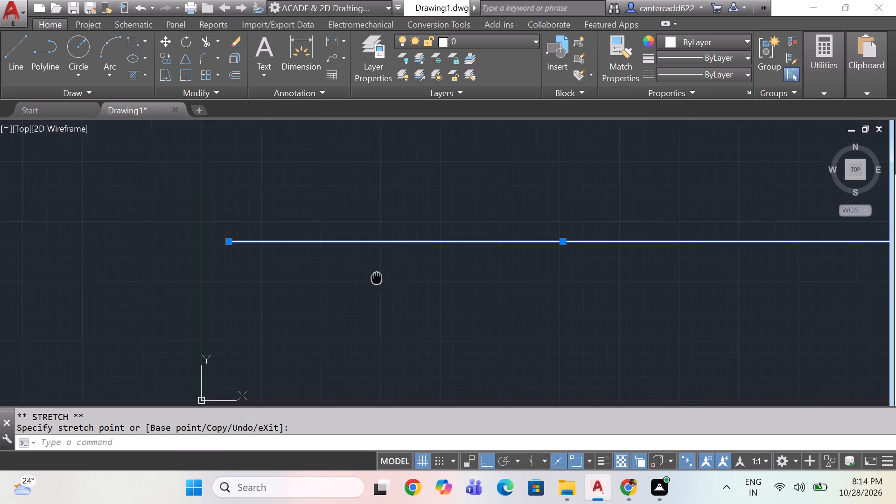
pyautogui.moveTo(366, 284); pyautogui.dragTo(337, 294, button='middle')
pyautogui.scroll(-1, 340, 294)
pyautogui.press('Escape')
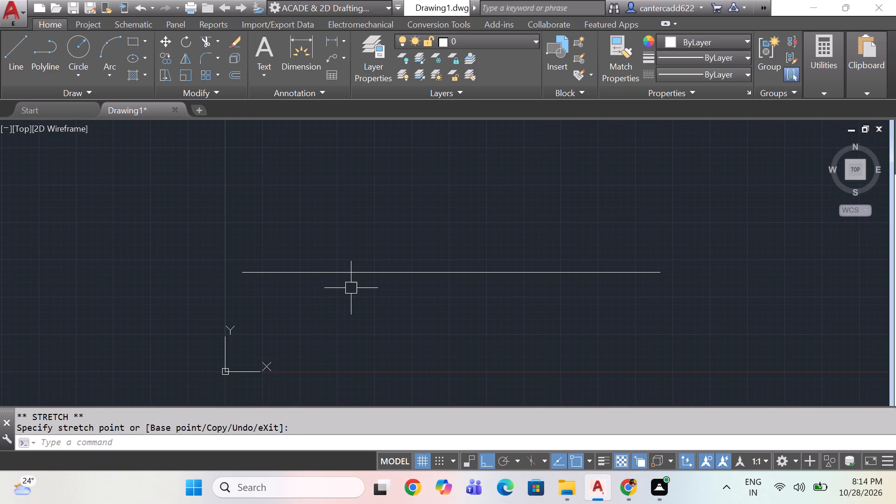
# Draw connected lines from the base line's left end: 150 up, 75 to the right, and 300 up.
pyautogui.write('l')
pyautogui.press('space')
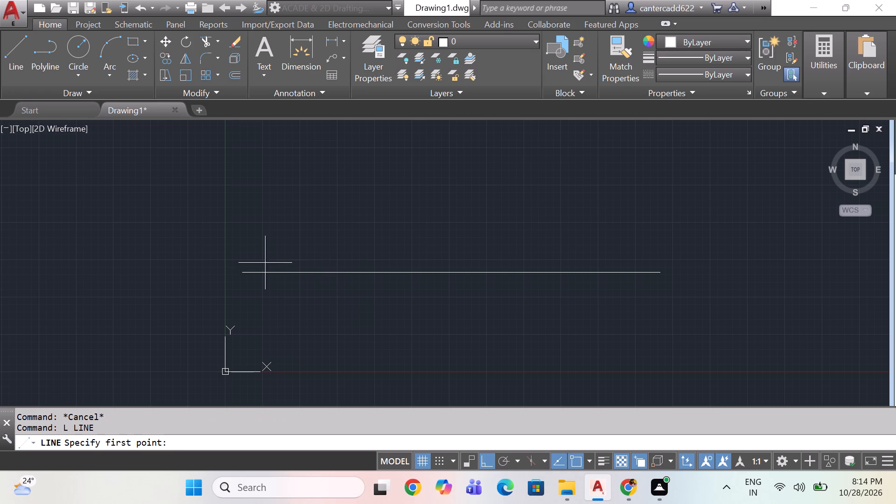
pyautogui.click(241, 274)
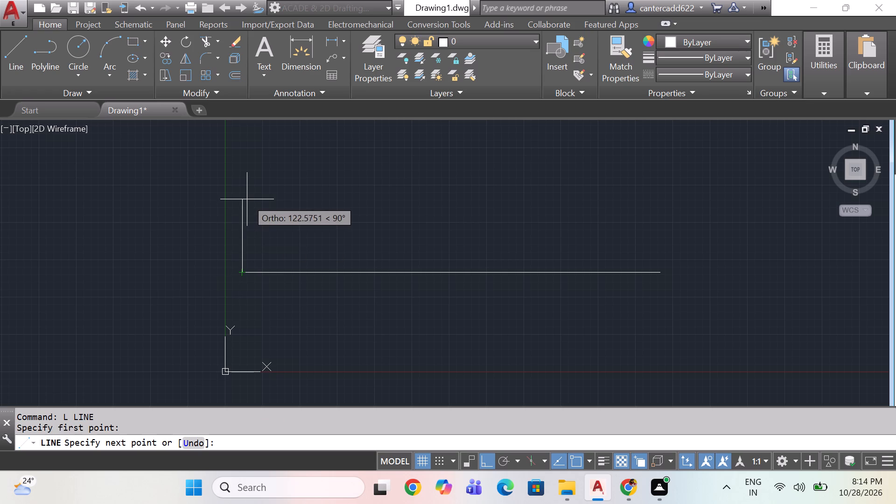
pyautogui.press('1')
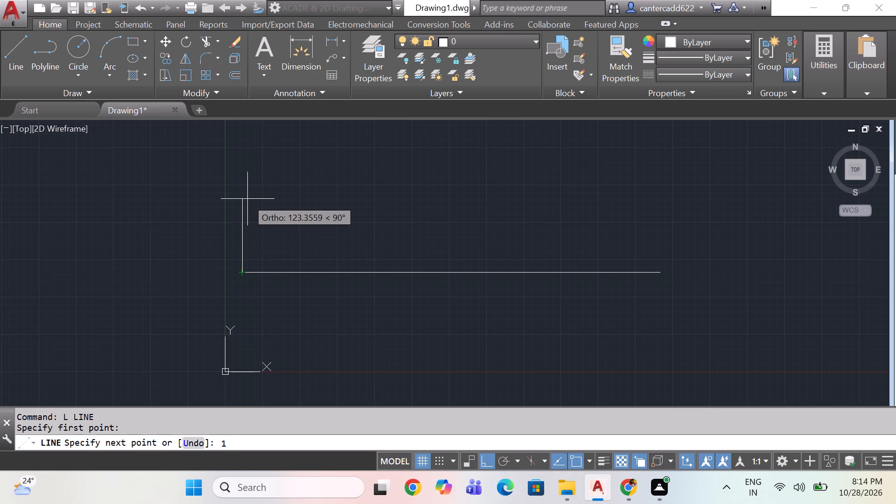
pyautogui.write('50')
pyautogui.press('space')
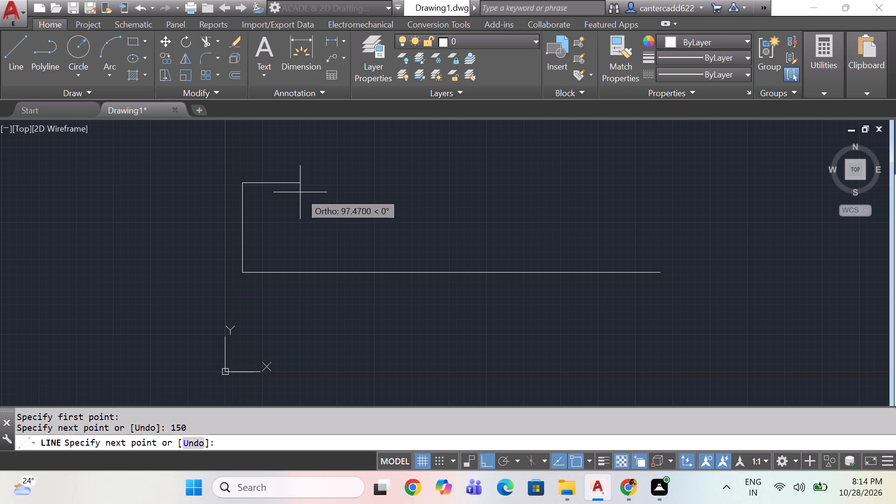
pyautogui.write('75')
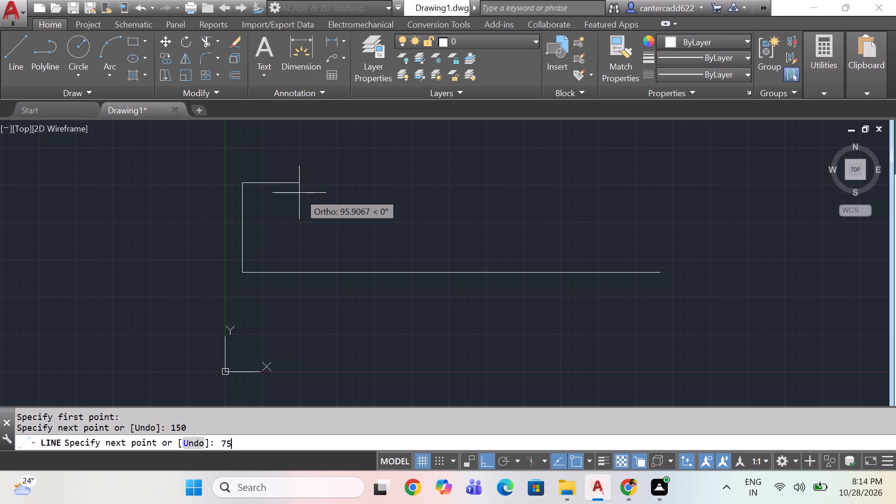
pyautogui.press('space')
pyautogui.scroll(-2, 300, 194)
pyautogui.moveTo(313, 193); pyautogui.dragTo(276, 279, button='middle')
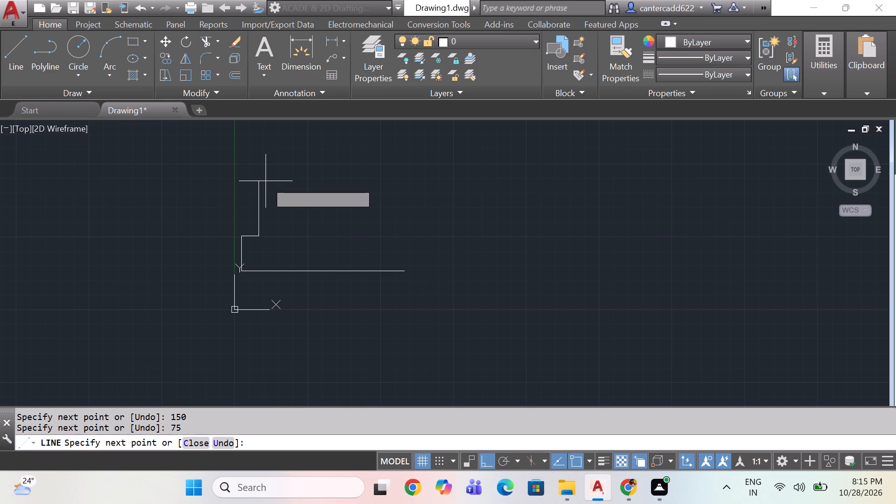
pyautogui.write('300')
pyautogui.press('space')
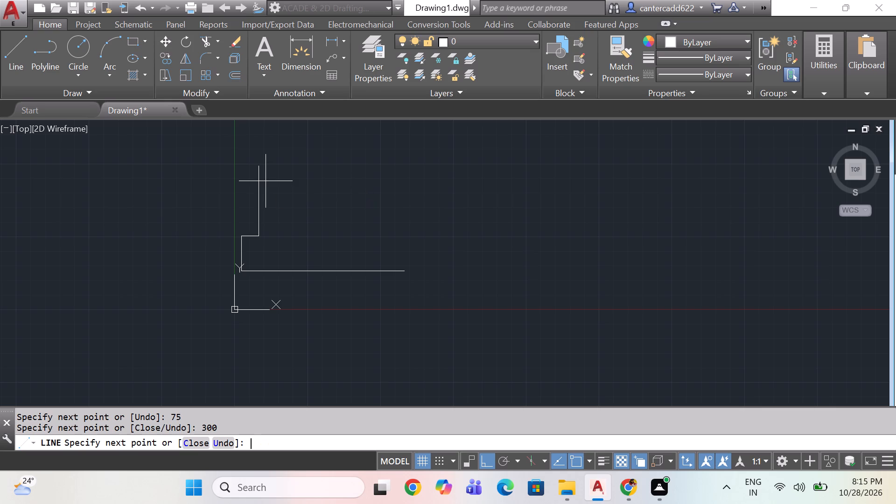
# Continue the outline 100 up, 125 to the right, and straight down to the level of the 75-unit shoulder line.
pyautogui.moveTo(325, 206); pyautogui.dragTo(318, 247, button='middle')
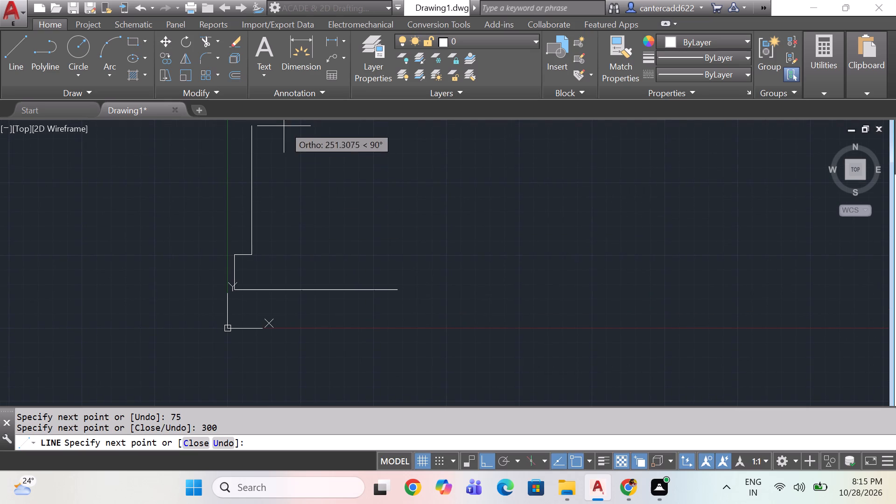
pyautogui.write('100')
pyautogui.press('space')
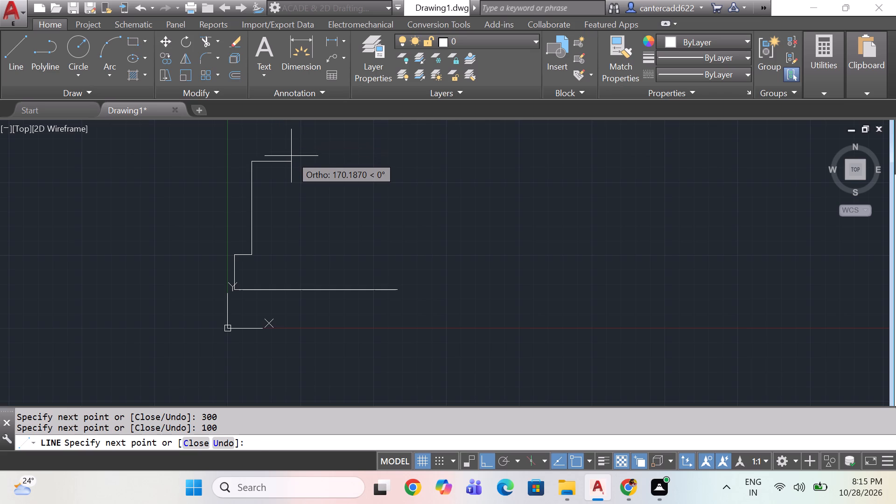
pyautogui.write('12')
pyautogui.write('5')
pyautogui.press('space')
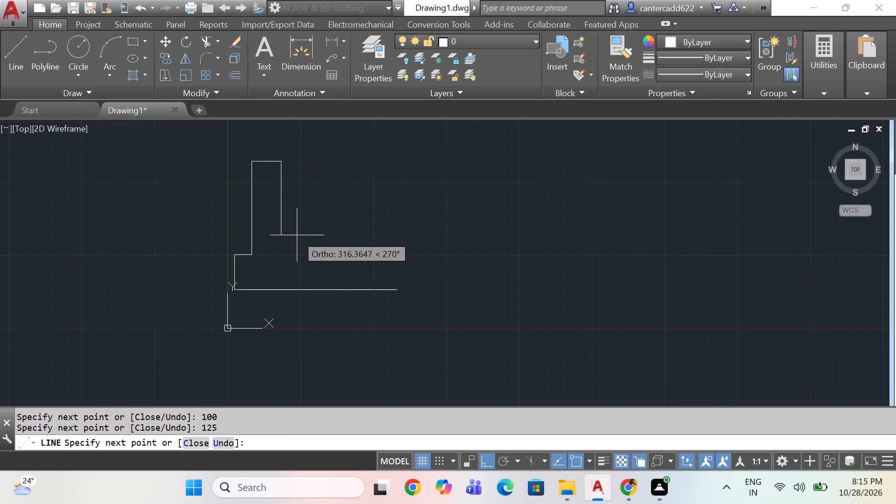
pyautogui.click(280, 253)
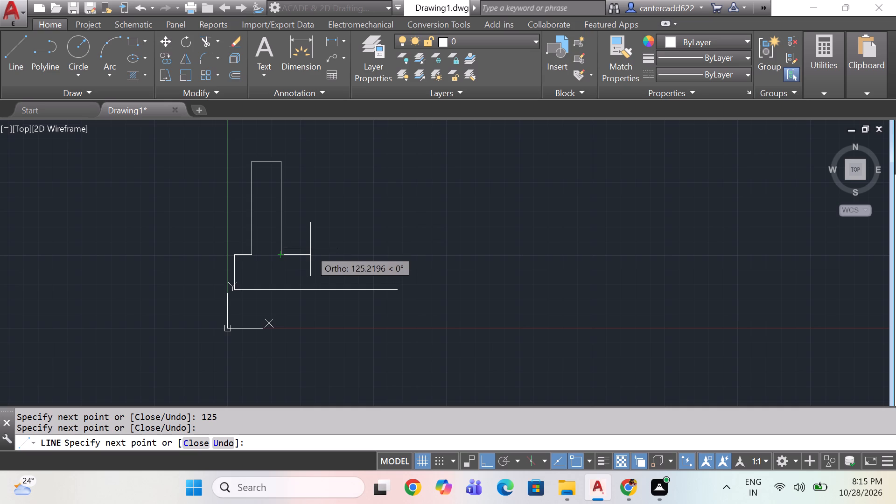
pyautogui.press('space')
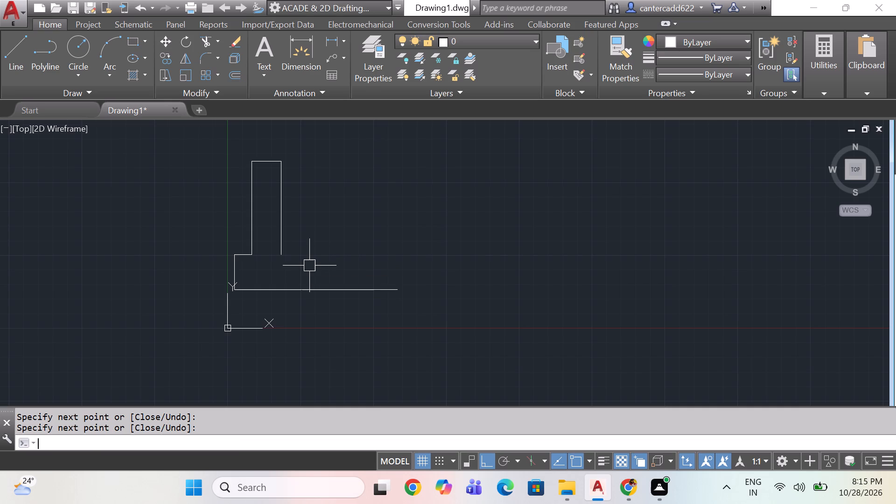
# Mirror the left-hand outline about a vertical line through the base line's midpoint, keeping the source objects.
pyautogui.moveTo(215, 140); pyautogui.dragTo(221, 149)
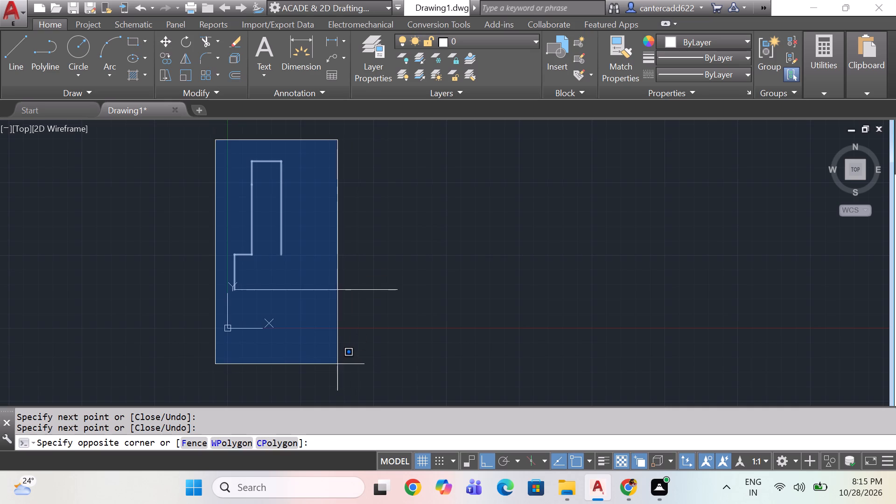
pyautogui.click(336, 363)
pyautogui.write('mi')
pyautogui.press('space')
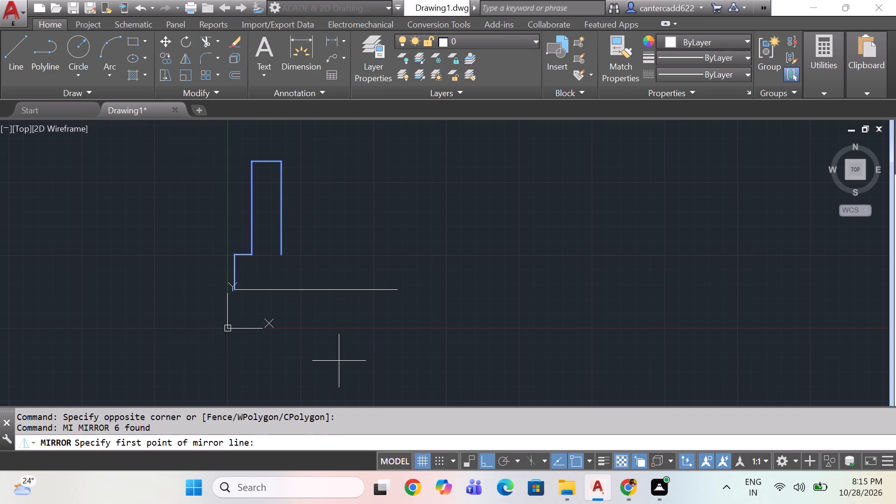
pyautogui.click(315, 287)
pyautogui.click(316, 251)
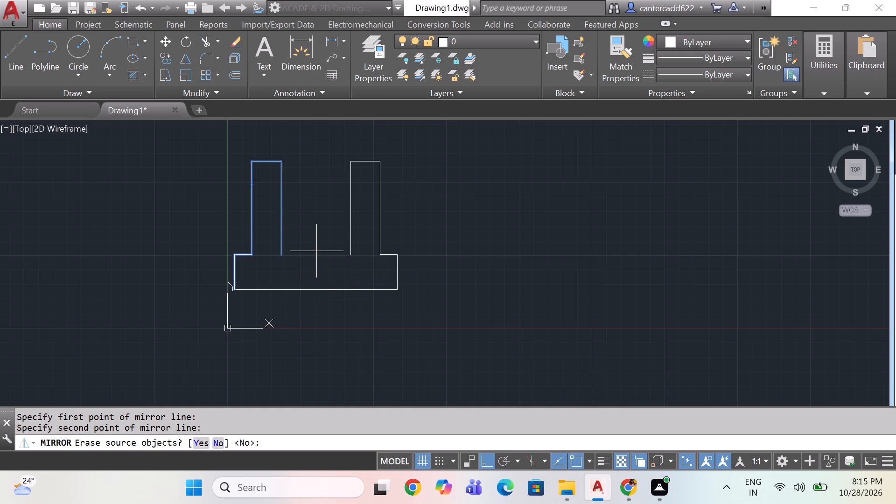
pyautogui.press('space')
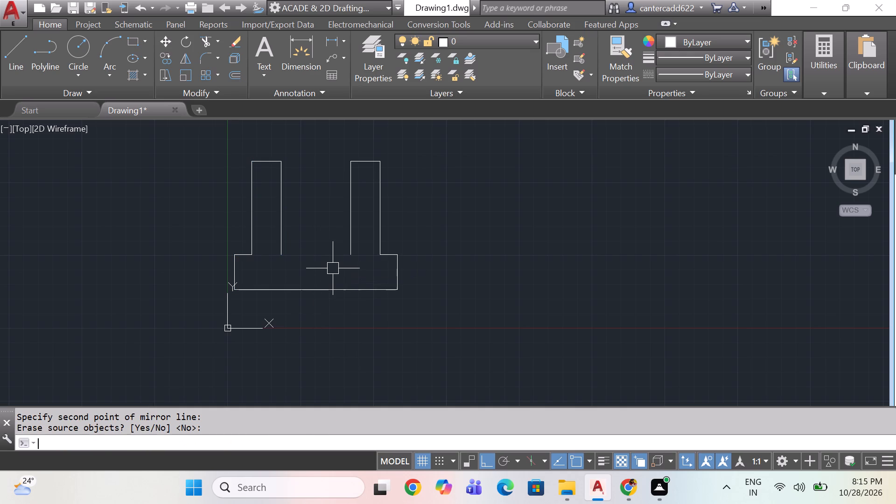
# Draw a horizontal line joining the lower inner ends of the two uprights.
pyautogui.write('l')
pyautogui.press('space')
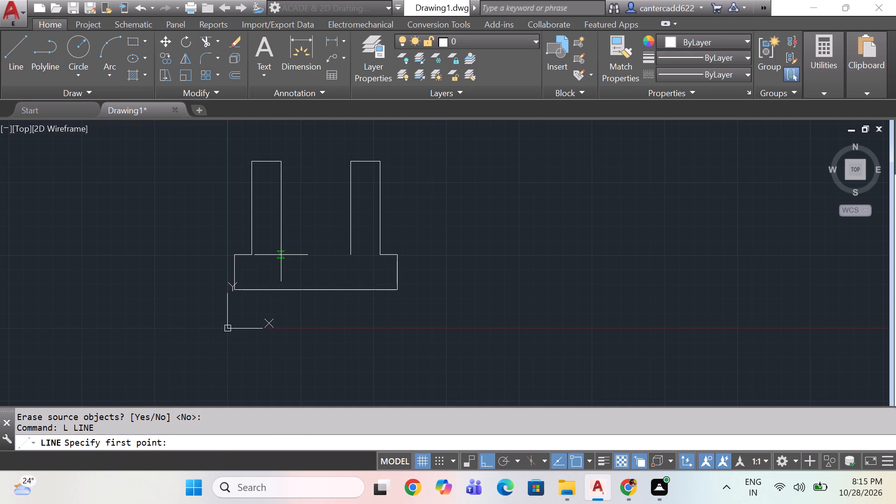
pyautogui.moveTo(284, 254); pyautogui.dragTo(288, 254)
pyautogui.click(352, 256)
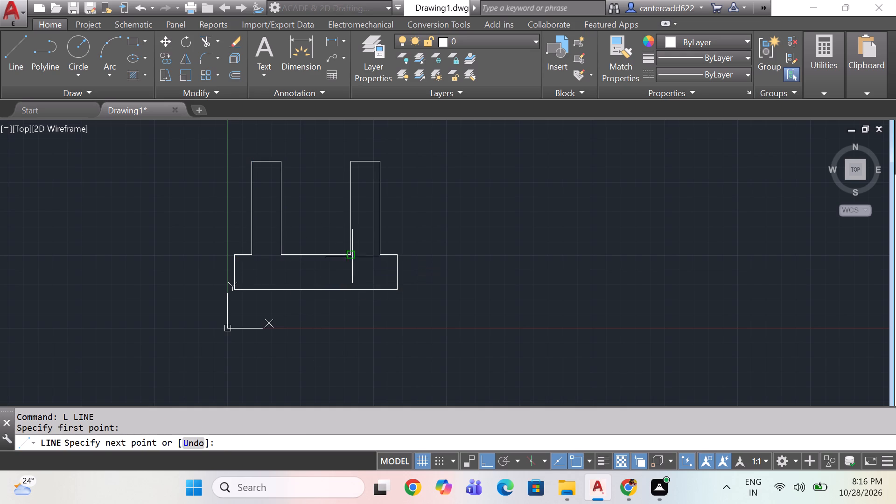
pyautogui.press('space')
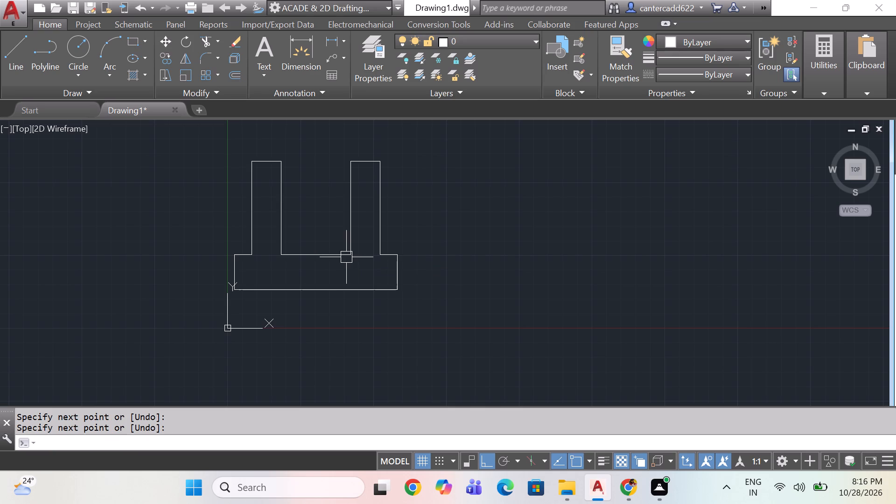
# Draw a horizontal line across each of the two uprights where their 300 and 100 outer segments meet.
pyautogui.write('l')
pyautogui.press('space')
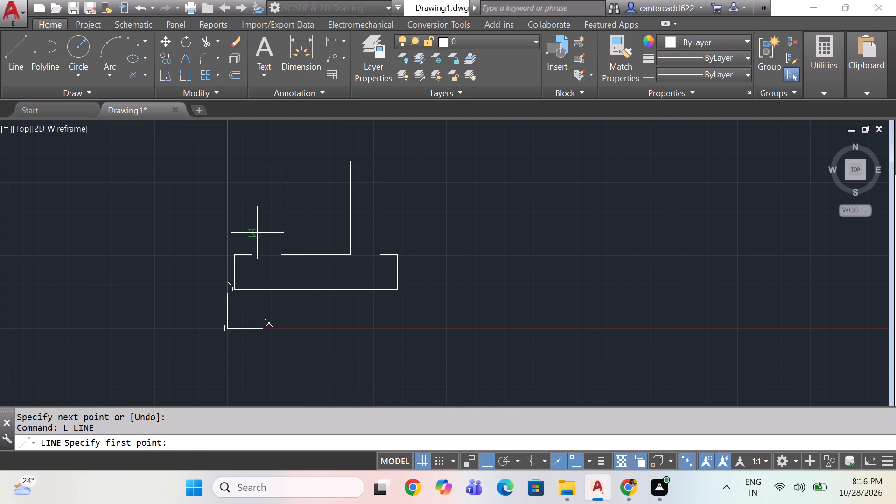
pyautogui.click(252, 187)
pyautogui.click(282, 184)
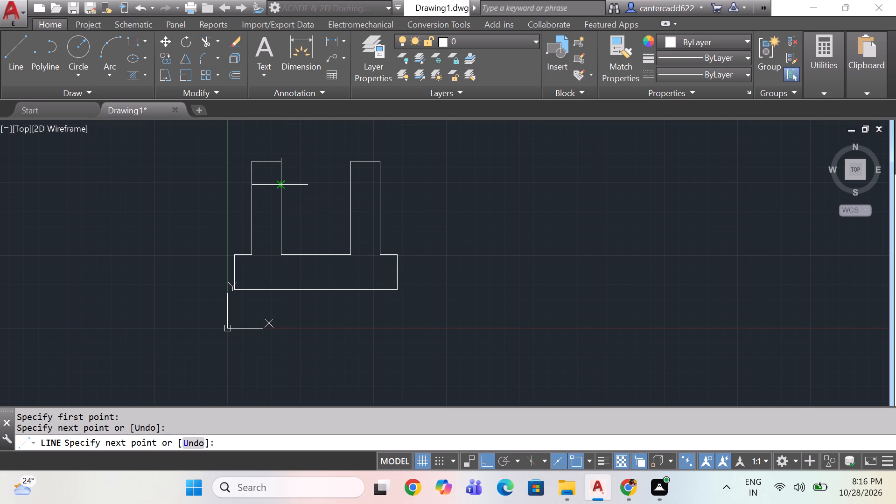
pyautogui.press('space')
pyautogui.press('space')
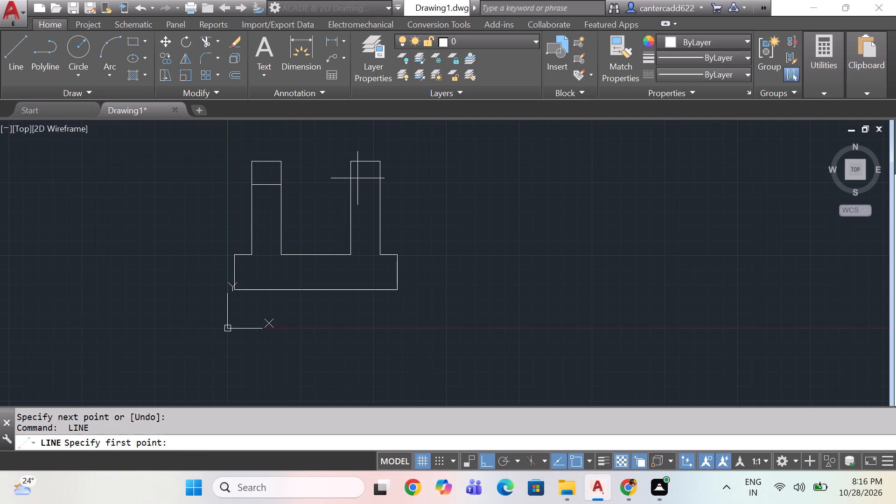
pyautogui.moveTo(379, 183); pyautogui.dragTo(373, 184)
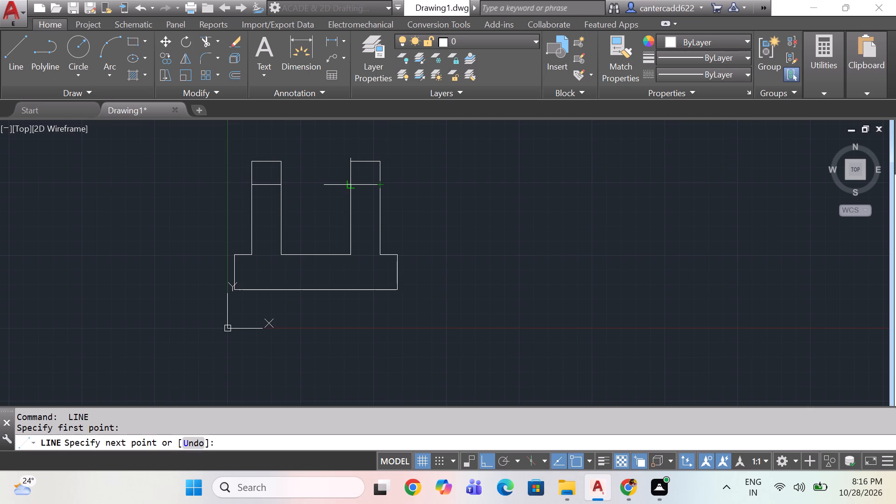
pyautogui.click(354, 185)
pyautogui.press('space')
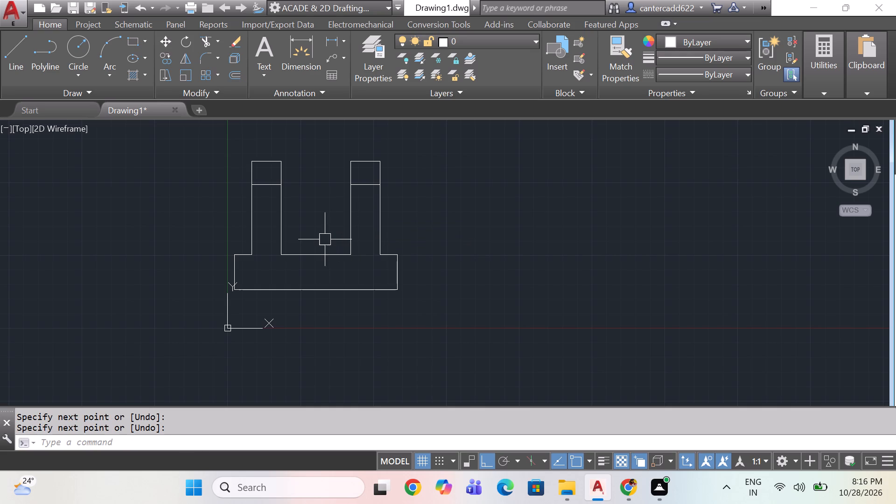
# Draw a vertical centre line through the joining line's midpoint, from about 153 above it down to below the base line.
pyautogui.scroll(1, 323, 240)
pyautogui.moveTo(322, 240); pyautogui.dragTo(333, 243, button='middle')
pyautogui.write('l')
pyautogui.press('space')
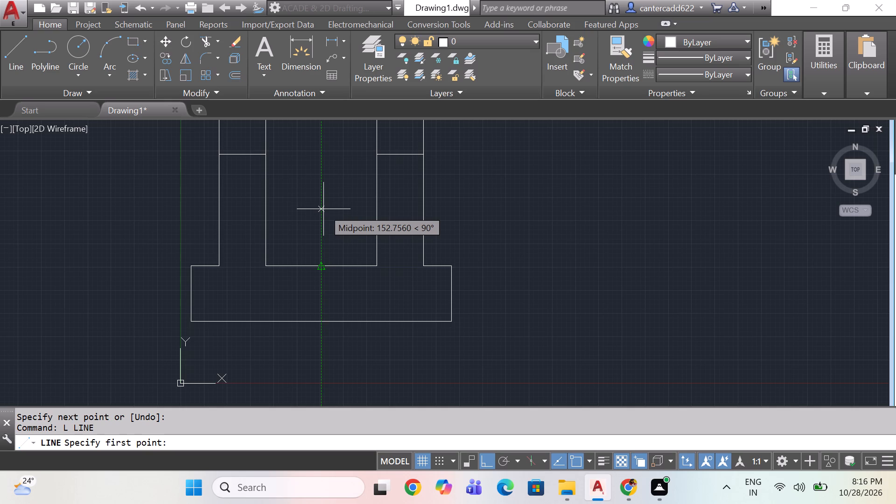
pyautogui.click(323, 209)
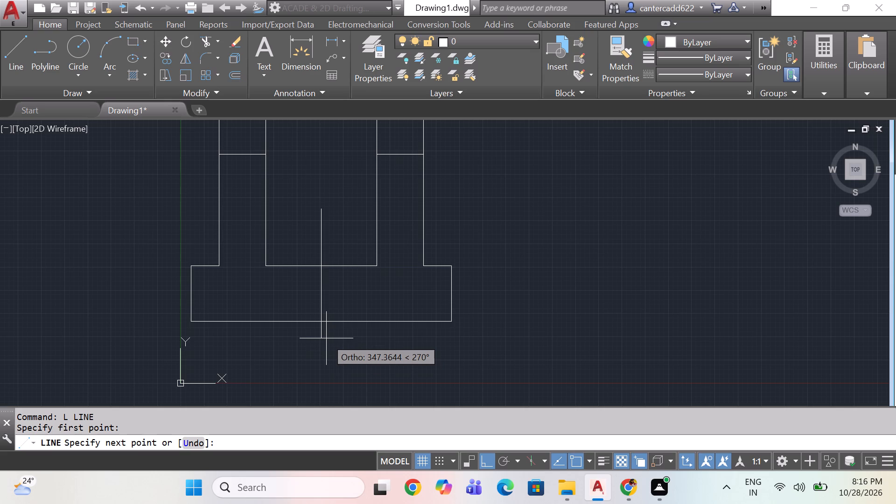
pyautogui.click(319, 343)
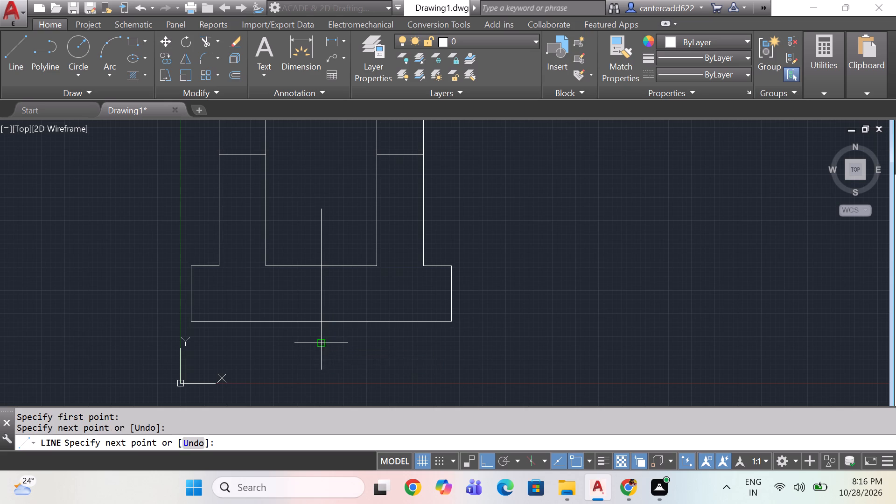
pyautogui.press('space')
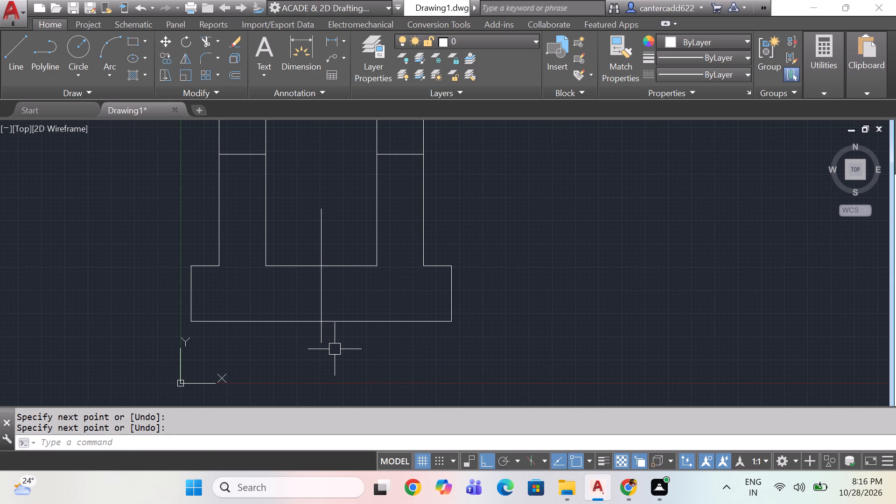
# Offset the vertical centre line by 20 to both sides.
pyautogui.write('o')
pyautogui.press('space')
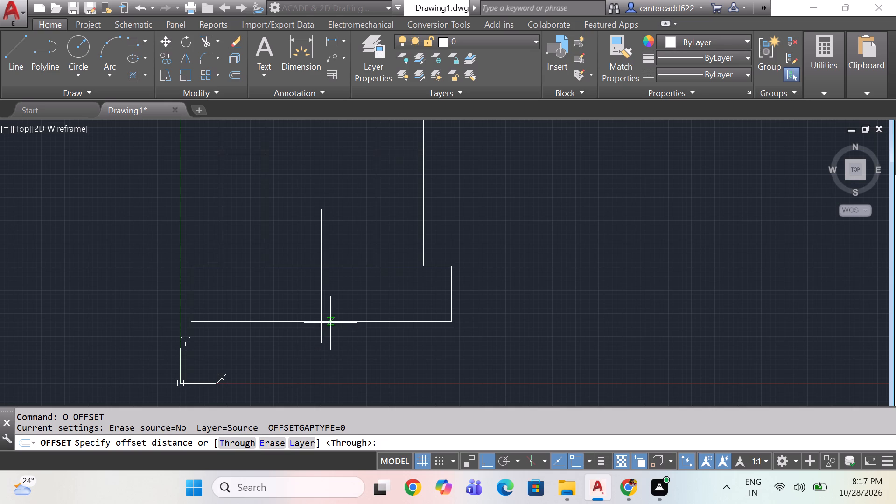
pyautogui.write('20')
pyautogui.press('space')
pyautogui.click(320, 289)
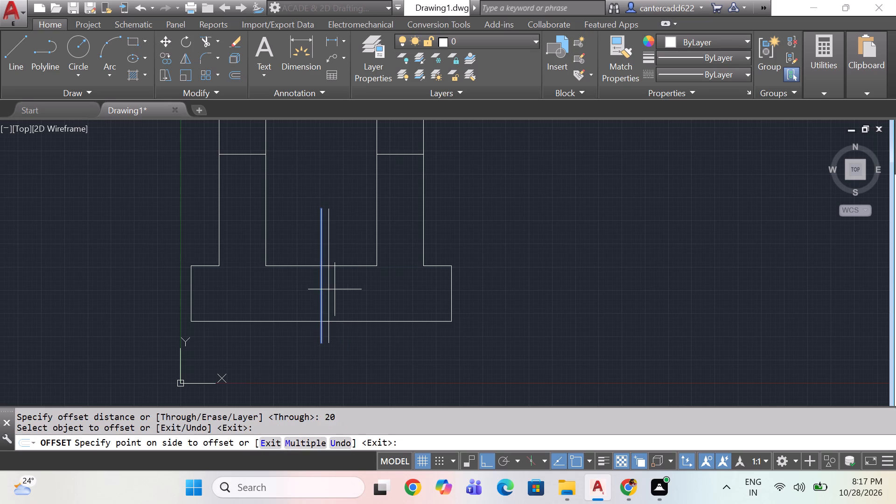
pyautogui.click(335, 289)
pyautogui.click(317, 290)
pyautogui.click(274, 292)
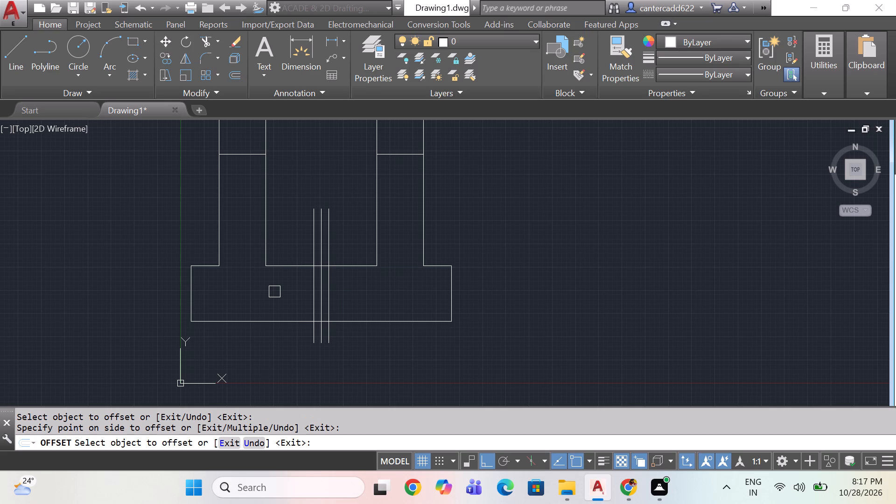
pyautogui.press('Escape')
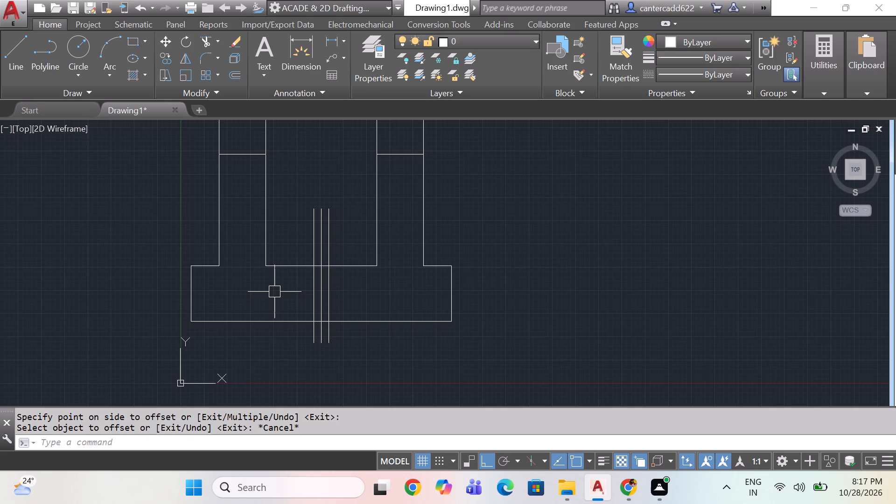
# Offset each of the two outer vertical lines outward by 10.
pyautogui.write('o')
pyautogui.press('space')
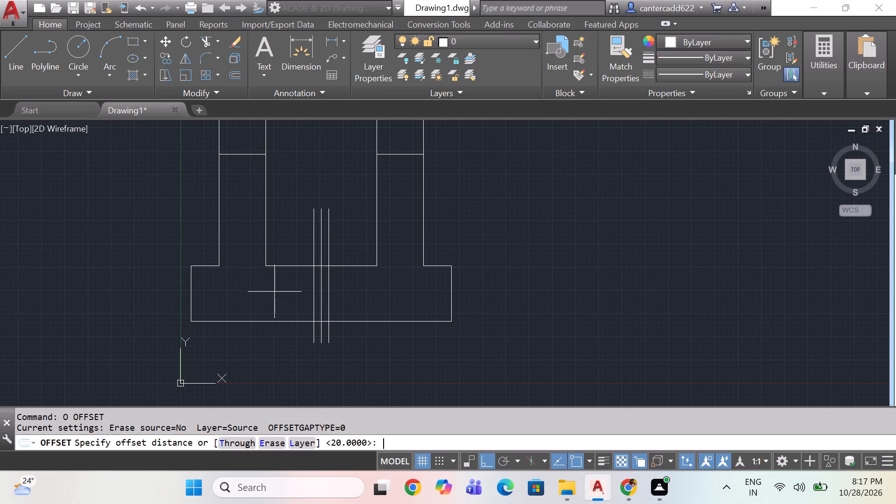
pyautogui.write('1o')
pyautogui.press('BackSpace')
pyautogui.write('0')
pyautogui.press('space')
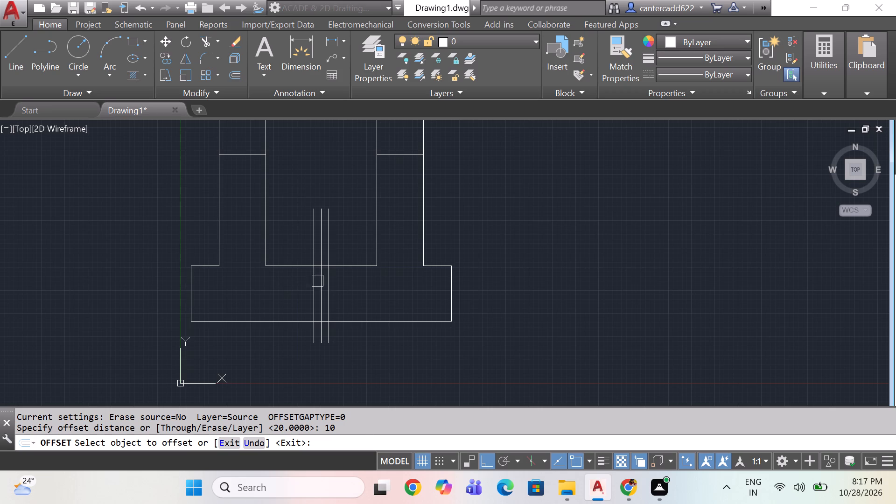
pyautogui.click(331, 287)
pyautogui.click(339, 287)
pyautogui.click(310, 291)
pyautogui.click(277, 288)
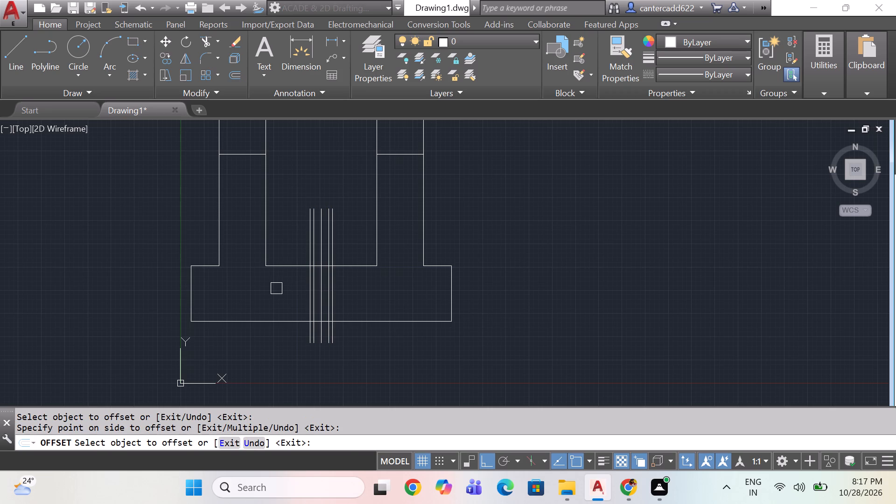
pyautogui.press('Escape')
# Trim the two outermost vertical lines so they run only between the joining line and the base line.
pyautogui.write('tr')
pyautogui.press('space')
pyautogui.press('space')
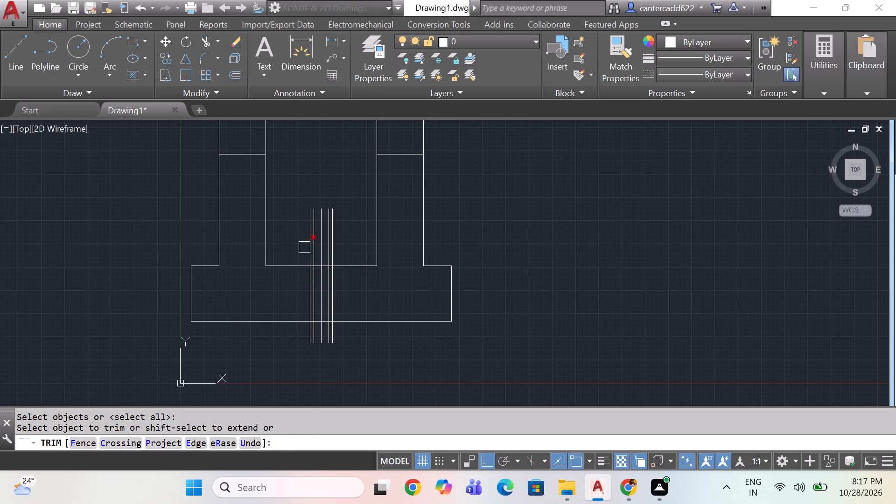
pyautogui.click(304, 247)
pyautogui.click(337, 243)
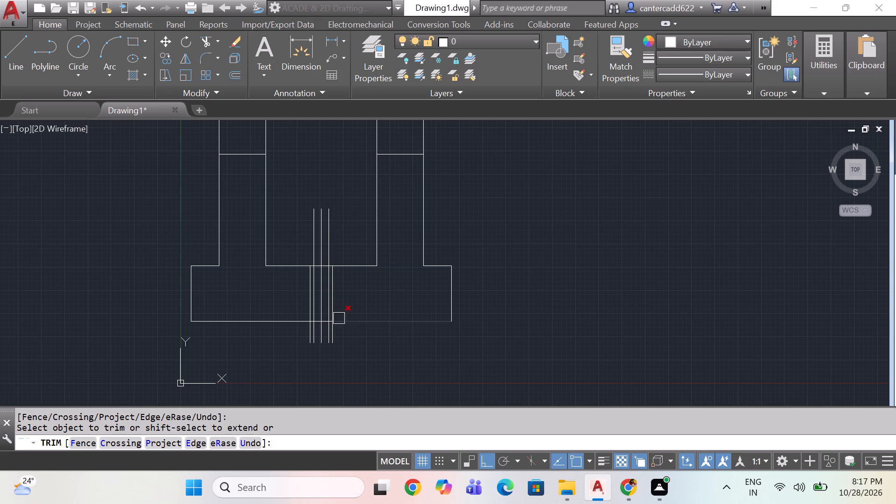
pyautogui.click(339, 341)
pyautogui.click(331, 334)
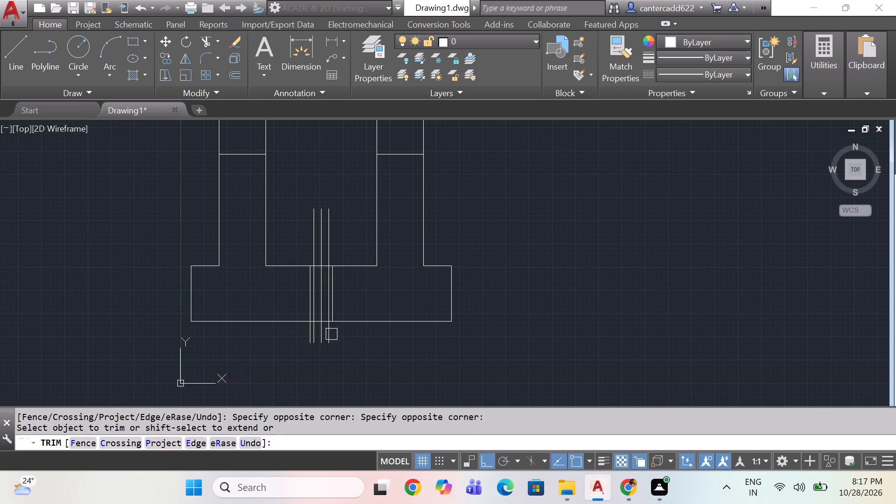
pyautogui.click(308, 333)
# Trim the base line and the joining line out of the 10-unit gaps on both sides of the central strip.
pyautogui.scroll(6, 311, 325)
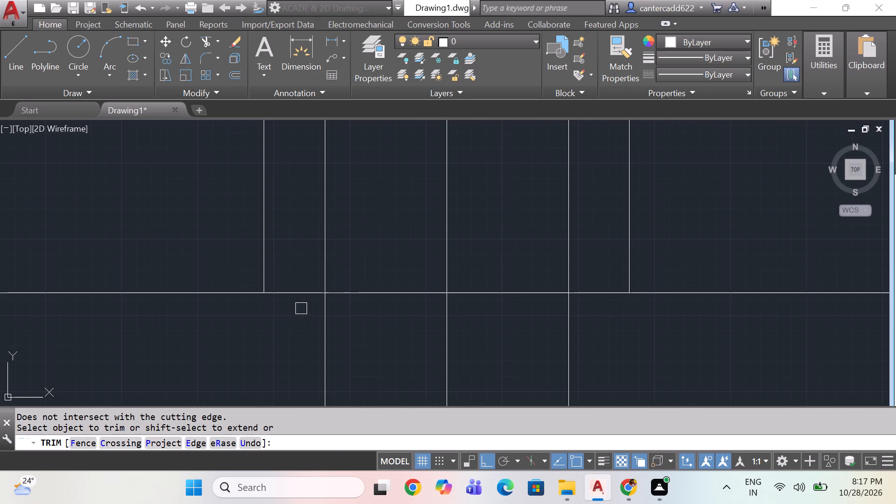
pyautogui.click(290, 281)
pyautogui.click(283, 318)
pyautogui.click(588, 291)
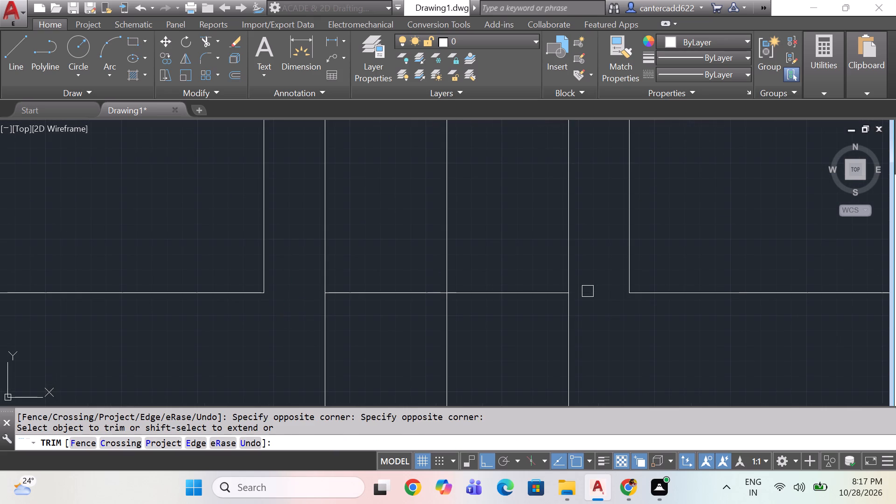
pyautogui.scroll(-3, 574, 299)
pyautogui.moveTo(521, 272); pyautogui.dragTo(439, 415, button='middle')
pyautogui.scroll(2, 432, 222)
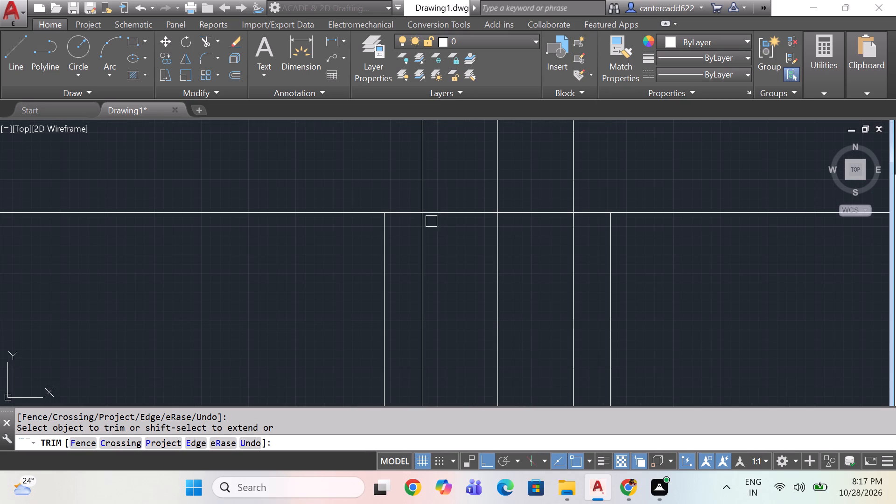
pyautogui.moveTo(406, 201); pyautogui.dragTo(406, 210)
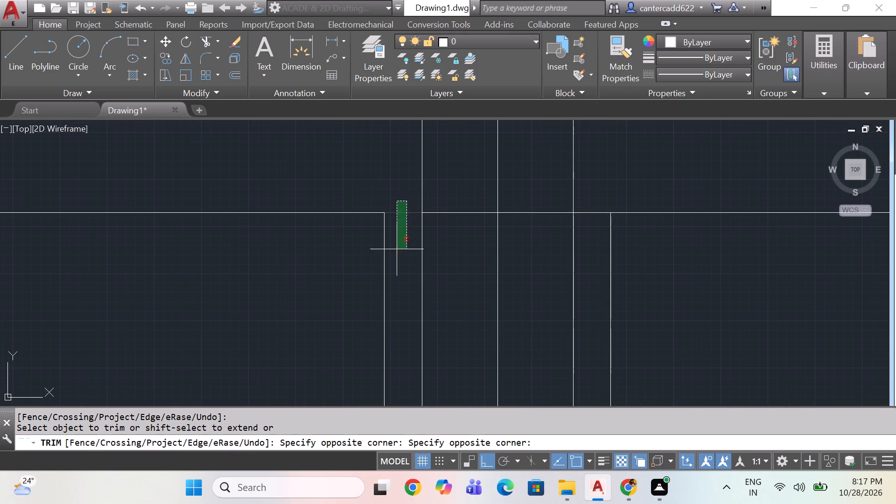
pyautogui.click(397, 251)
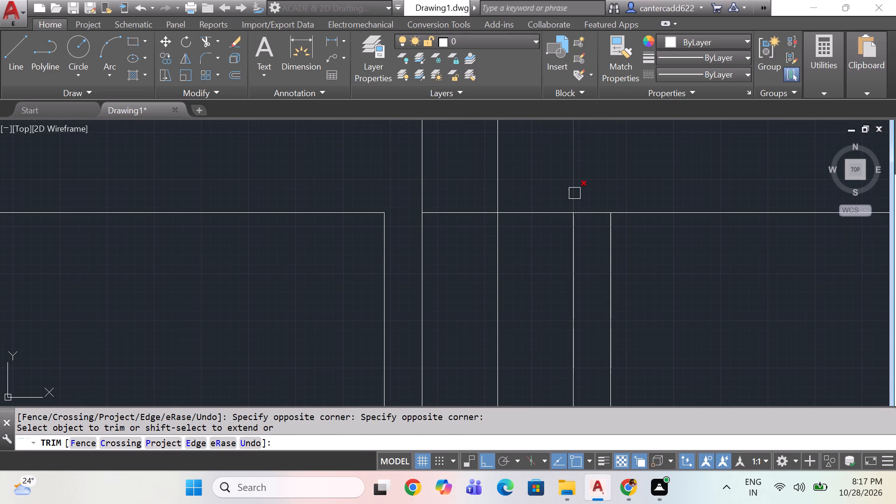
pyautogui.click(596, 196)
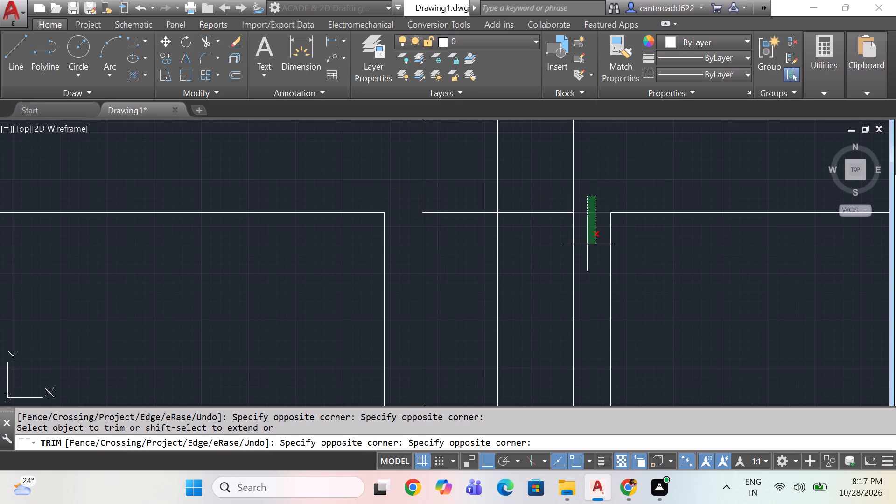
pyautogui.click(587, 244)
pyautogui.press('Escape')
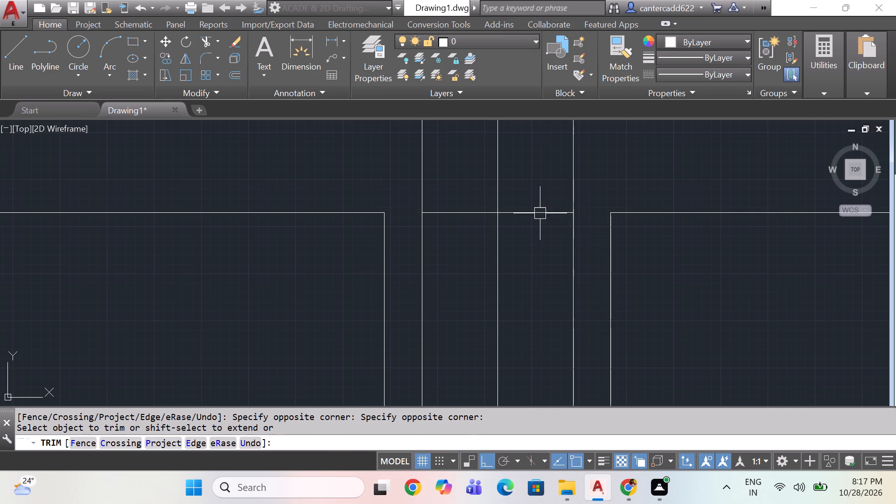
# Delete the two short horizontal segments left across the central strip at joining-line and base level.
pyautogui.click(539, 212)
pyautogui.scroll(-3, 539, 235)
pyautogui.moveTo(543, 290); pyautogui.dragTo(539, 166, button='middle')
pyautogui.scroll(2, 519, 259)
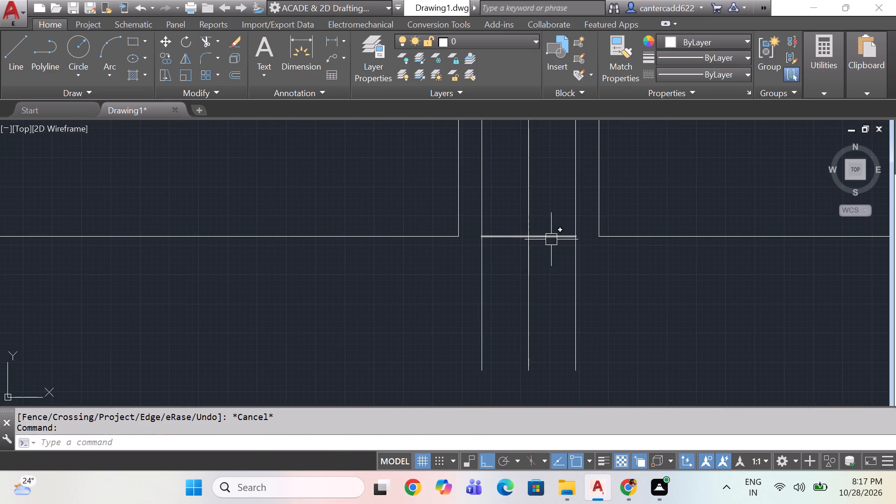
pyautogui.click(551, 239)
pyautogui.press('Delete')
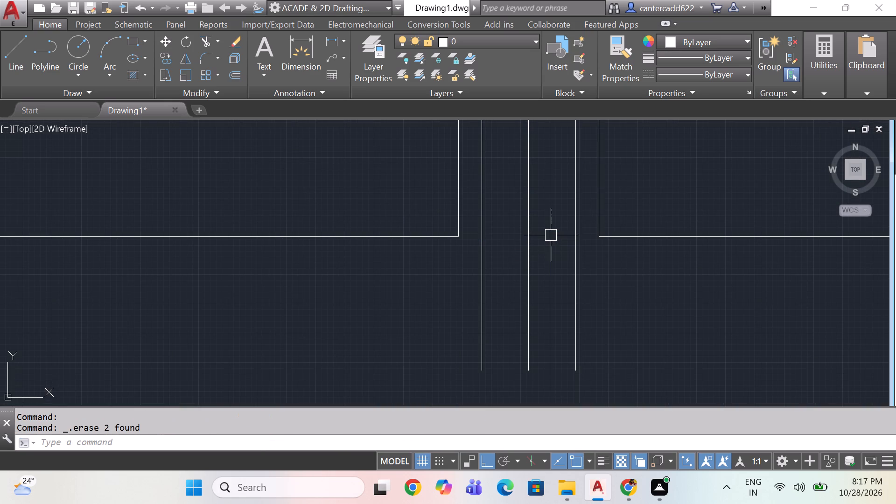
# Draw a horizontal line closing the top ends of the central strip's two side lines.
pyautogui.scroll(-2, 550, 234)
pyautogui.scroll(-1, 543, 179)
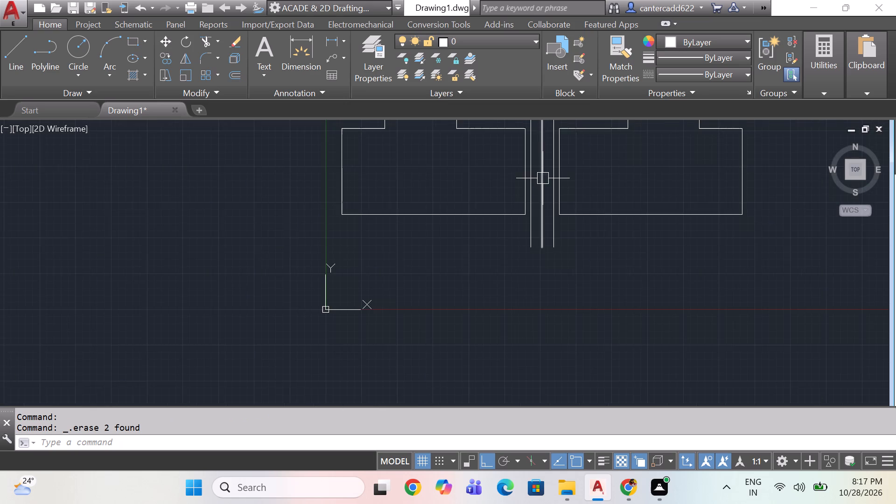
pyautogui.moveTo(542, 182); pyautogui.dragTo(537, 299, button='middle')
pyautogui.moveTo(546, 183); pyautogui.dragTo(546, 257, button='middle')
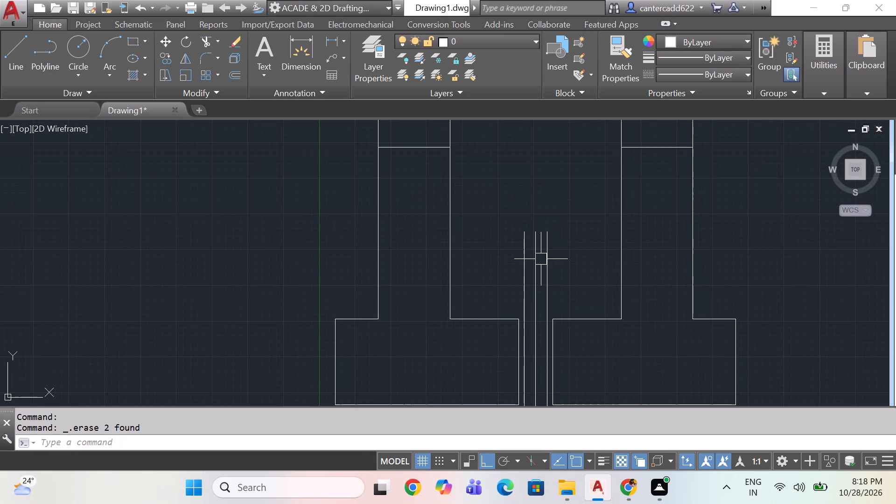
pyautogui.scroll(1, 541, 258)
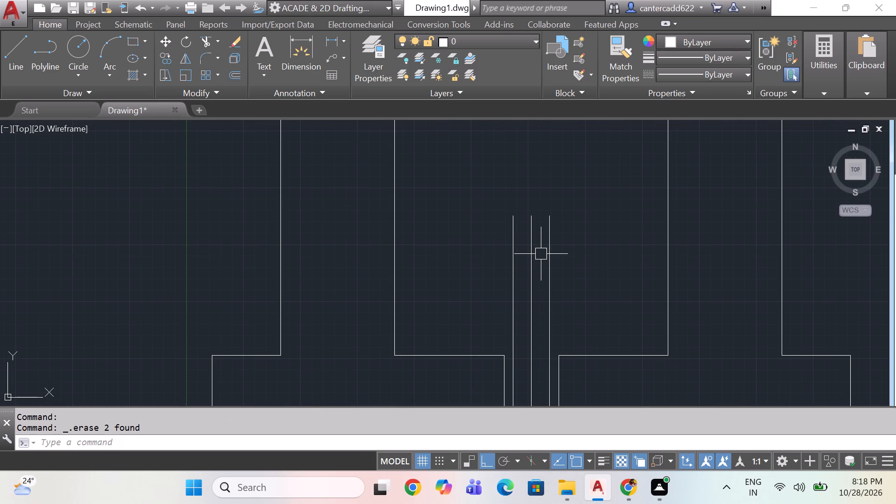
pyautogui.write('l')
pyautogui.press('space')
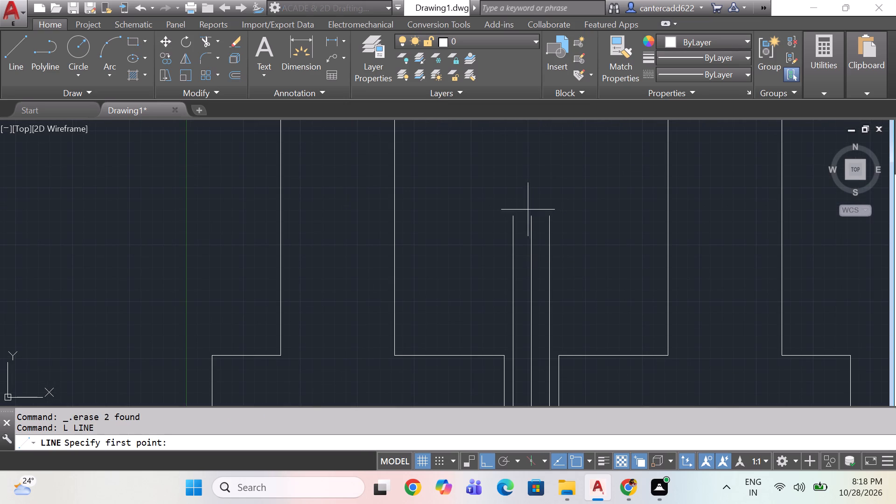
pyautogui.click(513, 217)
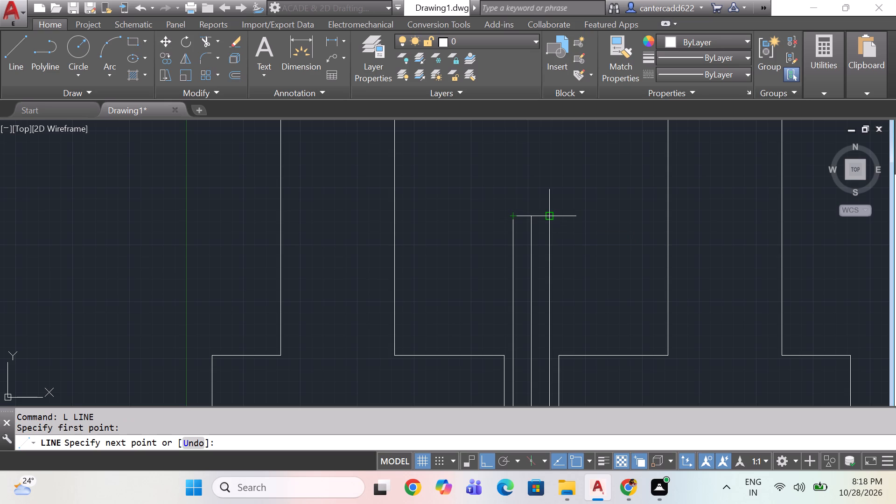
pyautogui.click(550, 214)
pyautogui.press('space')
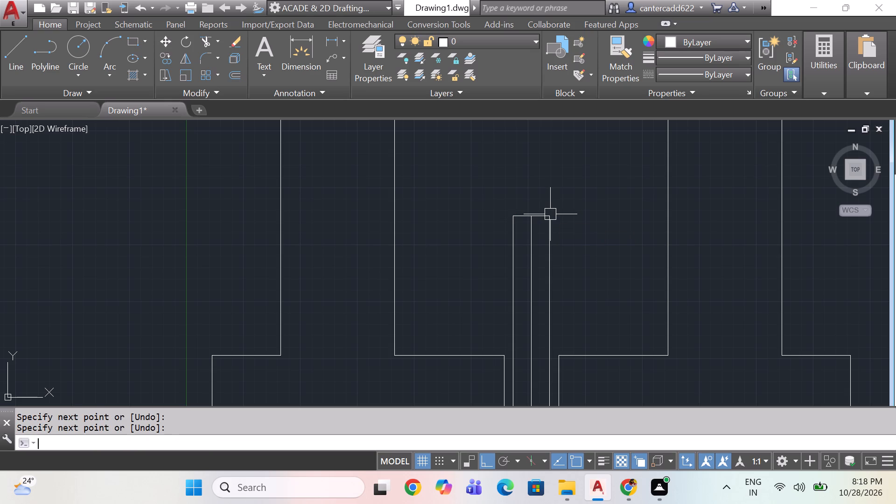
pyautogui.press('space')
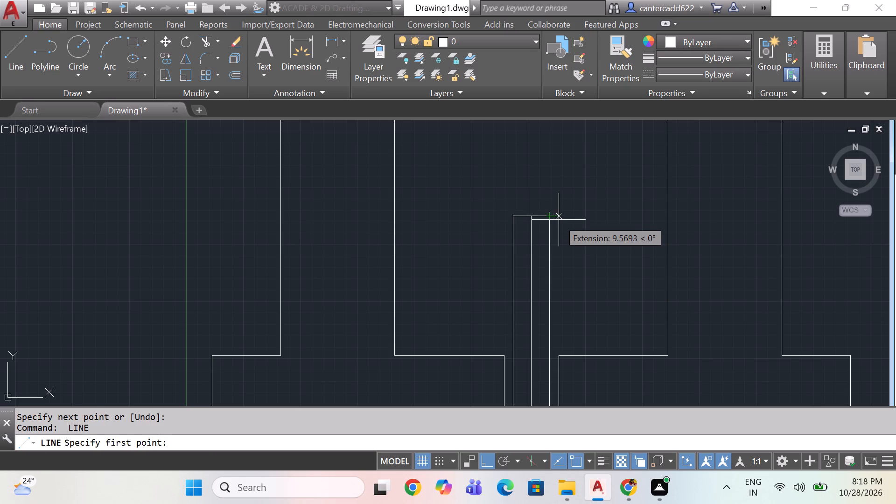
pyautogui.press('Escape')
# Offset the central strip's top line upward by 40.
pyautogui.write('o')
pyautogui.press('space')
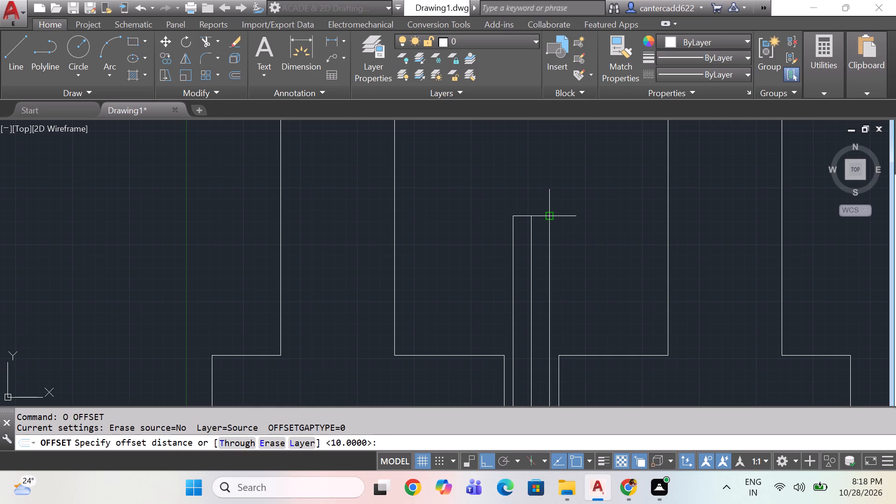
pyautogui.click(549, 215)
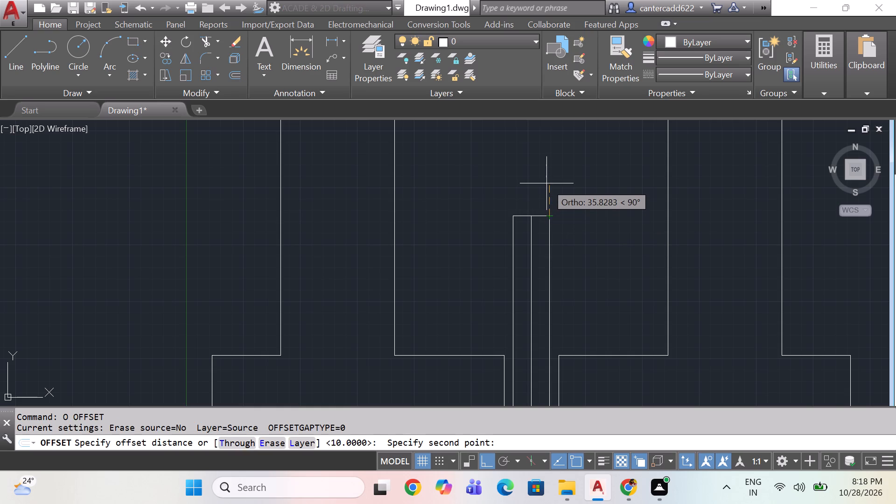
pyautogui.scroll(-4, 546, 183)
pyautogui.write('40')
pyautogui.press('space')
pyautogui.scroll(2, 544, 190)
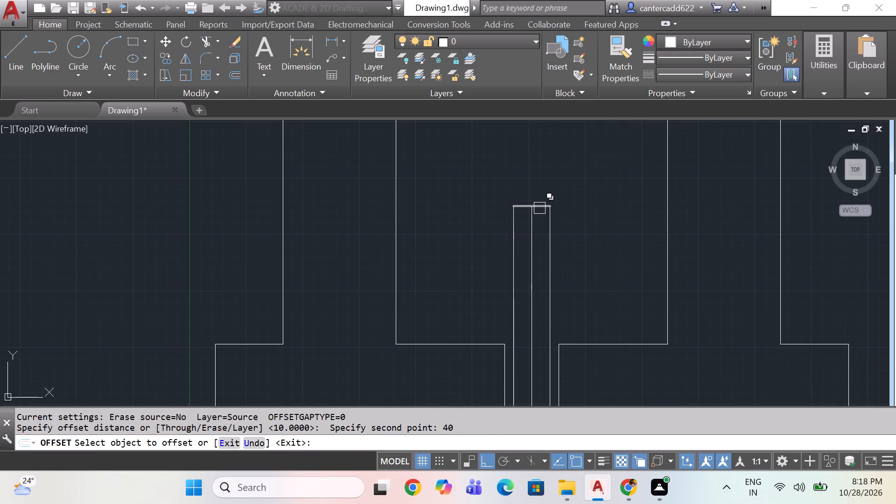
pyautogui.scroll(1, 543, 207)
pyautogui.click(540, 203)
pyautogui.click(544, 171)
pyautogui.moveTo(564, 184); pyautogui.dragTo(563, 244, button='middle')
pyautogui.press('Escape')
# With ortho off, draw a line slanting outward from the central strip's top-right corner up to the level of the offset line.
pyautogui.write('l')
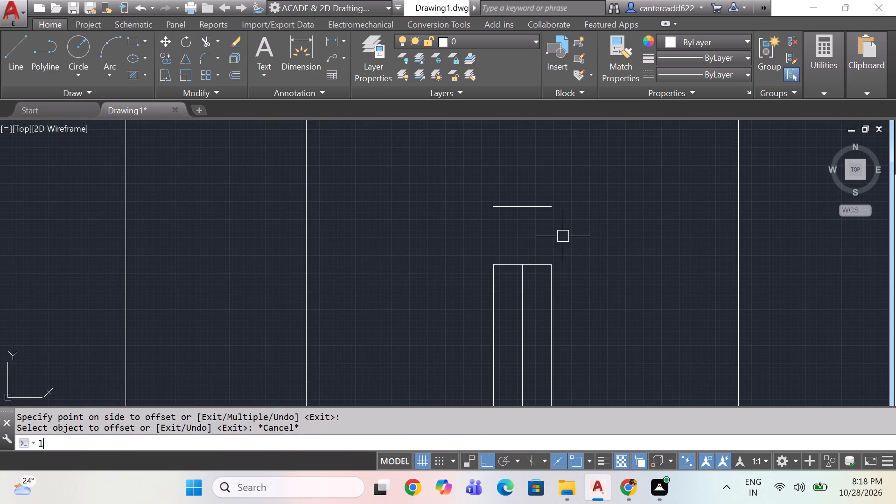
pyautogui.press('space')
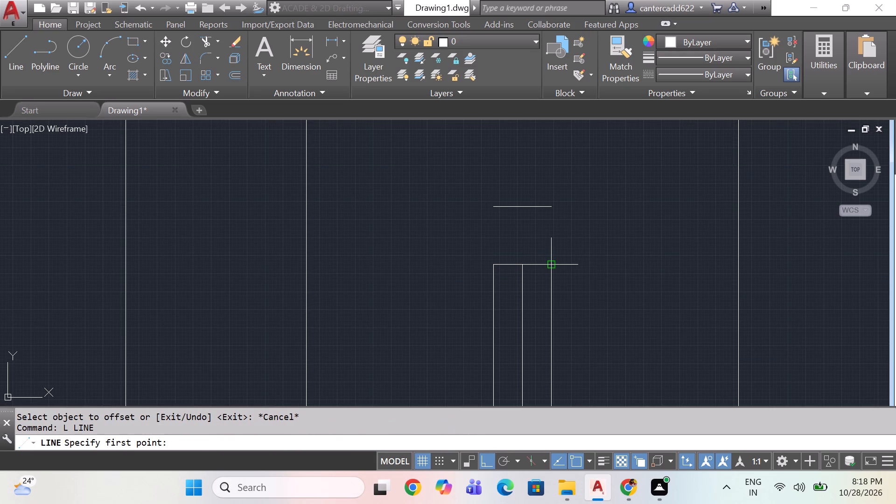
pyautogui.click(551, 266)
pyautogui.press('F8')
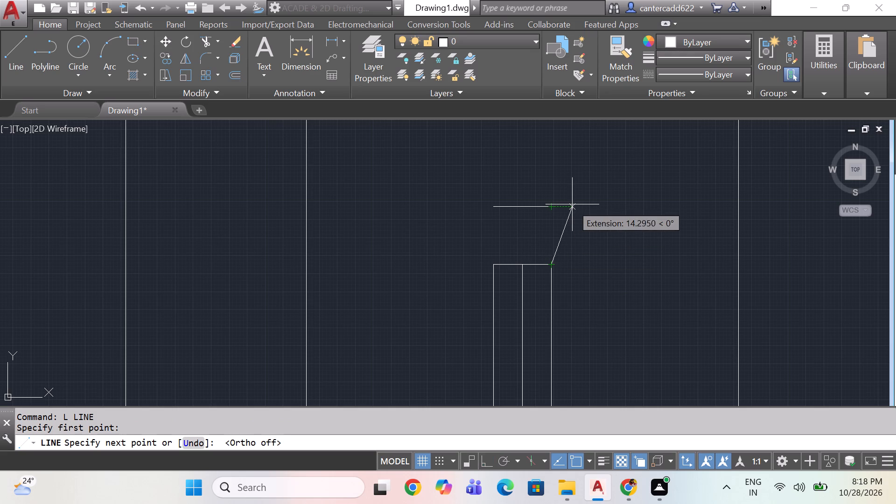
pyautogui.click(580, 204)
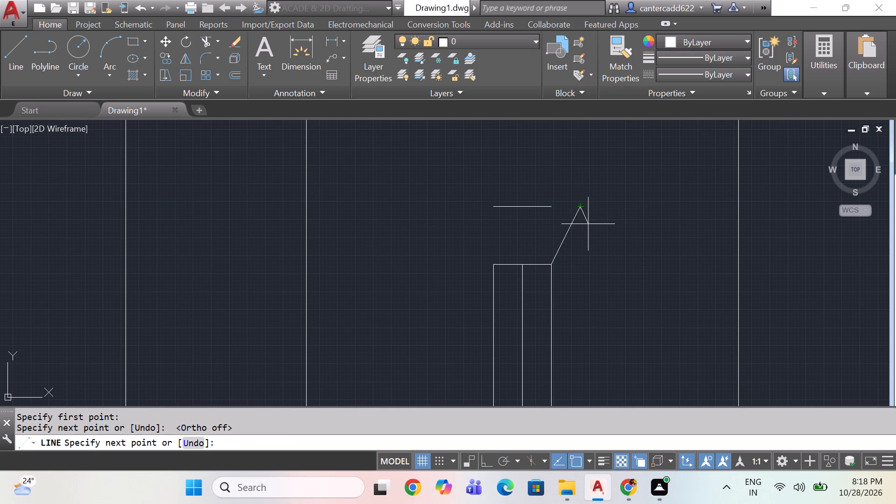
pyautogui.press('Escape')
# Extend the offset line's right end to the top of the slanted line.
pyautogui.write('ex')
pyautogui.press('space')
pyautogui.press('space')
pyautogui.click(549, 206)
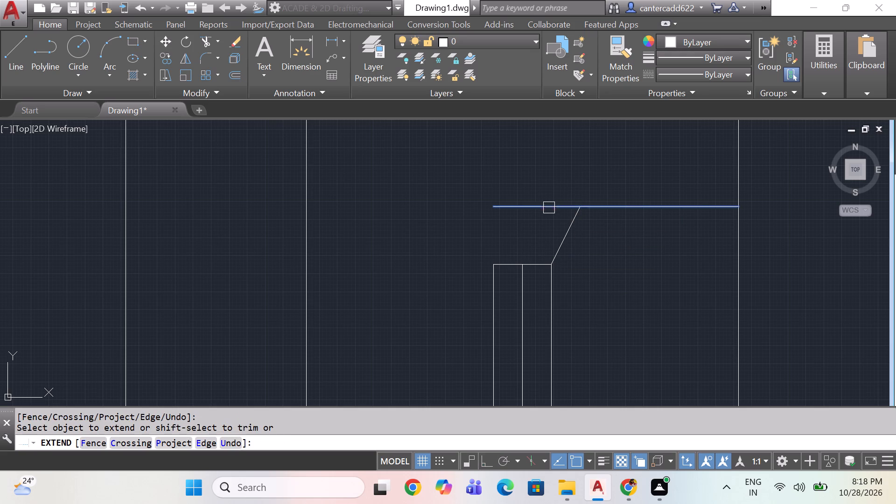
pyautogui.press('space')
# Mirror the slanted line about the central strip's vertical centre line, keeping the original.
pyautogui.click(565, 232)
pyautogui.press('m')
pyautogui.write('i')
pyautogui.press('space')
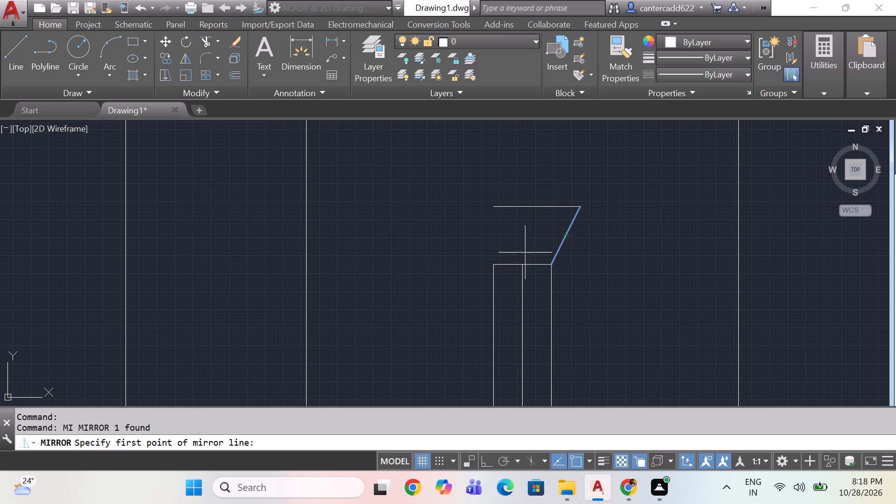
pyautogui.moveTo(520, 264); pyautogui.dragTo(520, 259)
pyautogui.click(523, 231)
pyautogui.press('space')
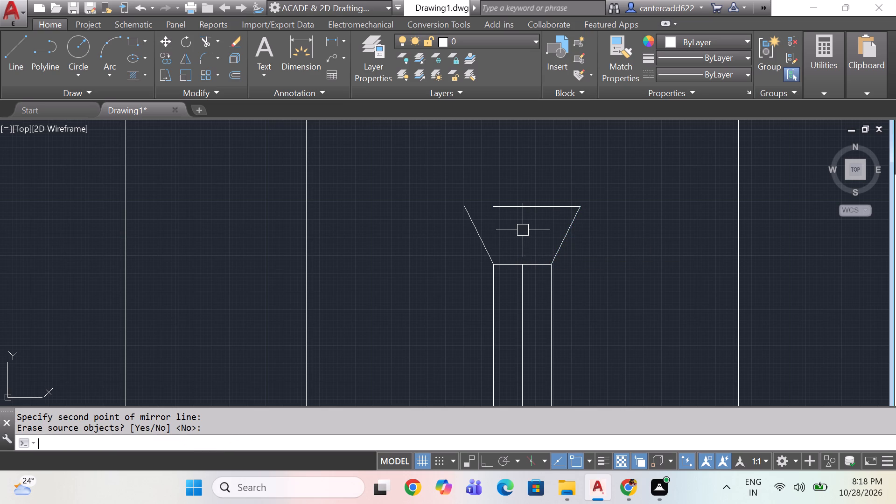
# Extend the offset line's left end to the mirrored slanted line, closing the flared head.
pyautogui.write('ex')
pyautogui.press('space')
pyautogui.press('space')
pyautogui.click(519, 207)
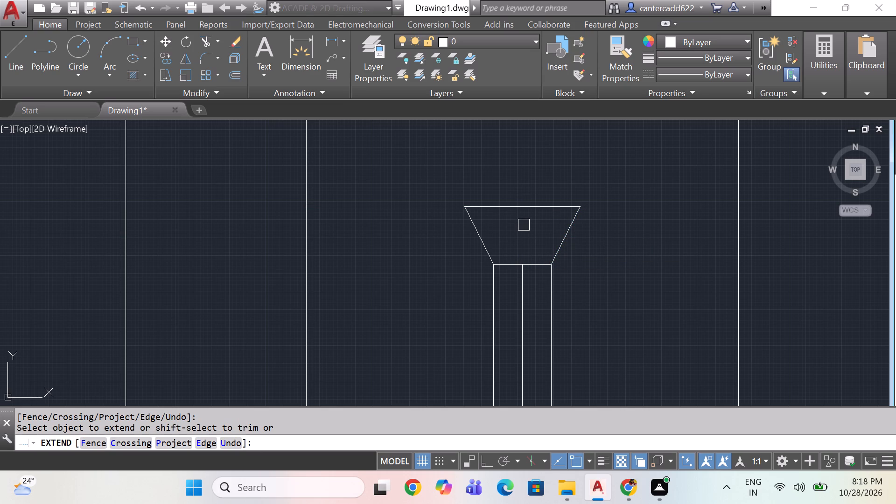
pyautogui.press('Escape')
# Draw a 500 by 10 horizontal rectangle below the flared head, starting just left of the central strip and crossing it.
pyautogui.scroll(-4, 524, 219)
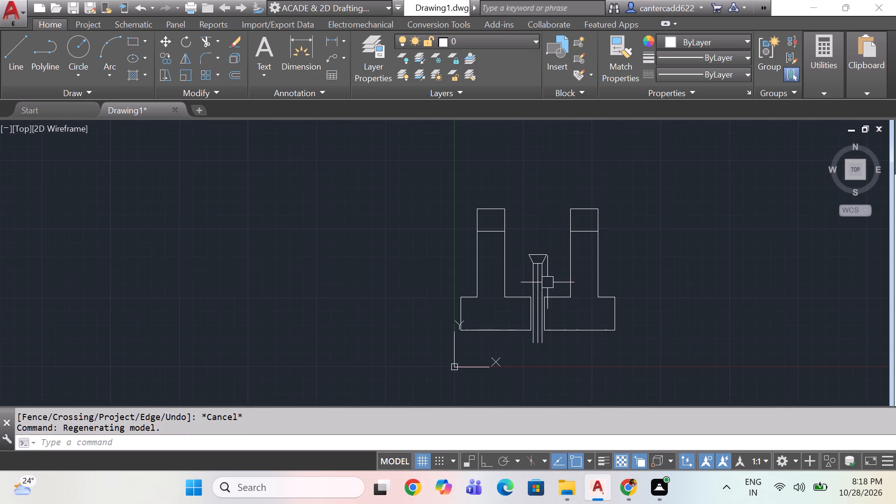
pyautogui.moveTo(548, 283); pyautogui.dragTo(519, 229, button='middle')
pyautogui.scroll(1, 510, 294)
pyautogui.scroll(1, 504, 187)
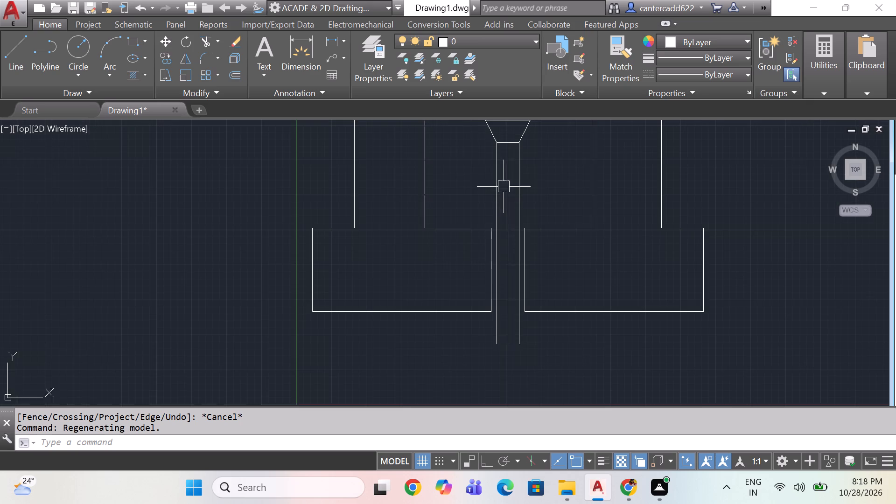
pyautogui.scroll(1, 504, 187)
pyautogui.moveTo(502, 188); pyautogui.dragTo(494, 237, button='middle')
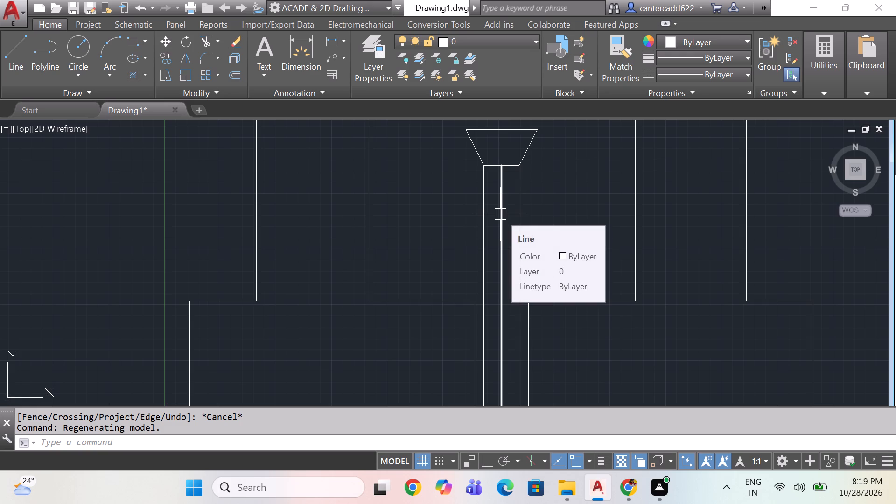
pyautogui.moveTo(500, 214); pyautogui.dragTo(497, 240, button='middle')
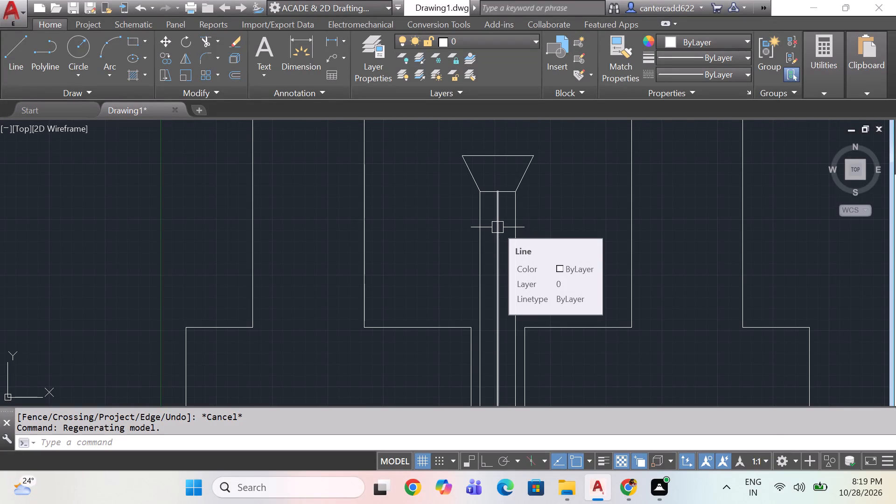
pyautogui.moveTo(500, 227); pyautogui.dragTo(478, 222, button='middle')
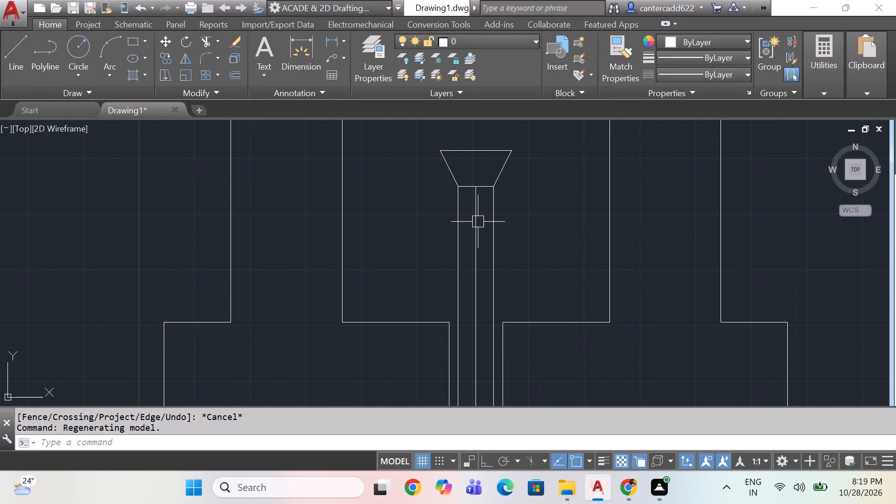
pyautogui.press('r')
pyautogui.press('e')
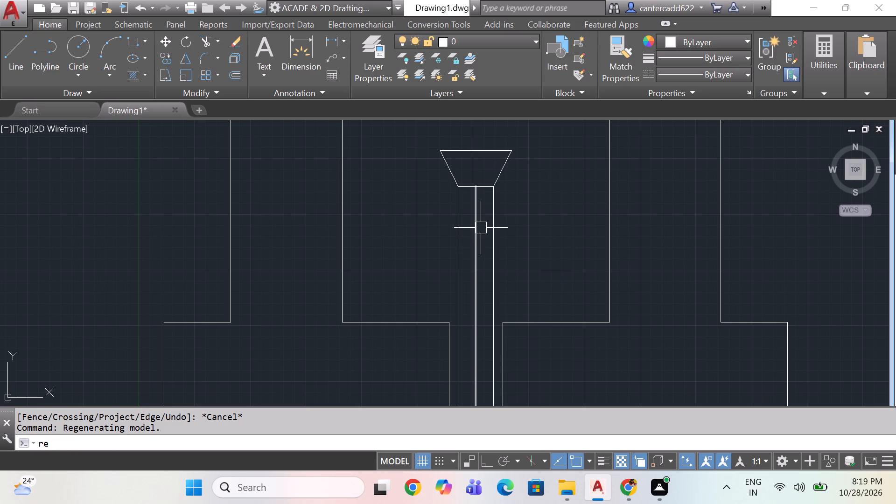
pyautogui.press('c')
pyautogui.press('space')
pyautogui.click(426, 252)
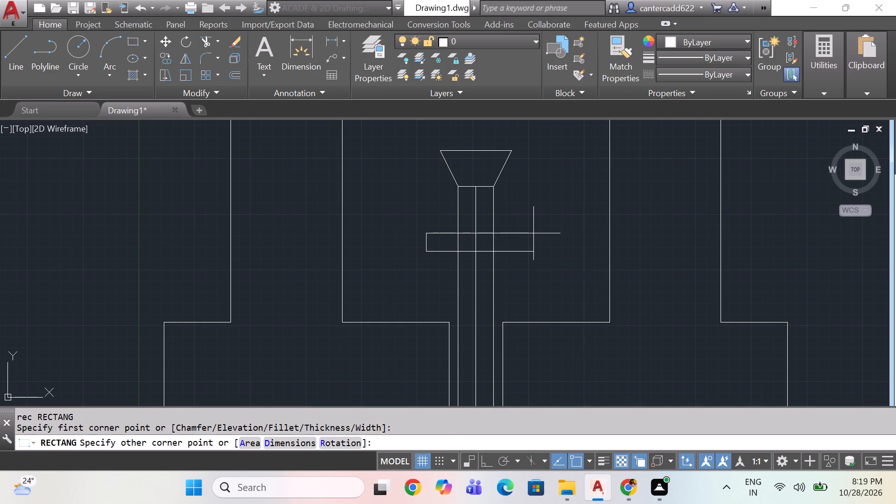
pyautogui.hotkey('shift', '@')
pyautogui.press('5')
pyautogui.write('00')
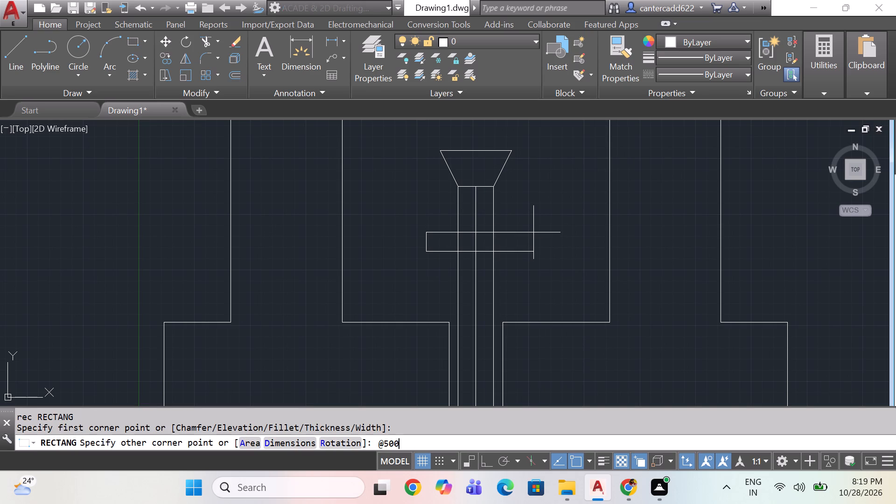
pyautogui.press(',')
pyautogui.write('10')
pyautogui.press('Return')
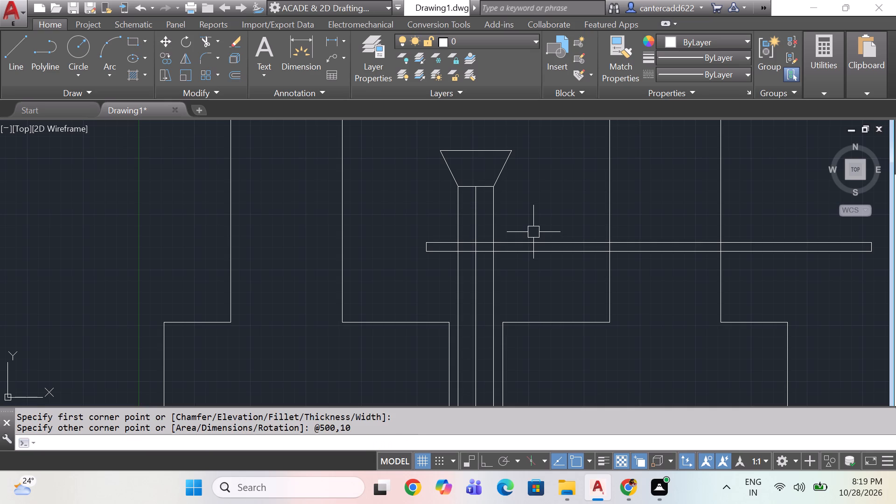
# Halve the rectangle's length by stretching its right end edge to the midpoint between its long sides.
pyautogui.click(535, 244)
pyautogui.moveTo(723, 273); pyautogui.dragTo(542, 250, button='middle')
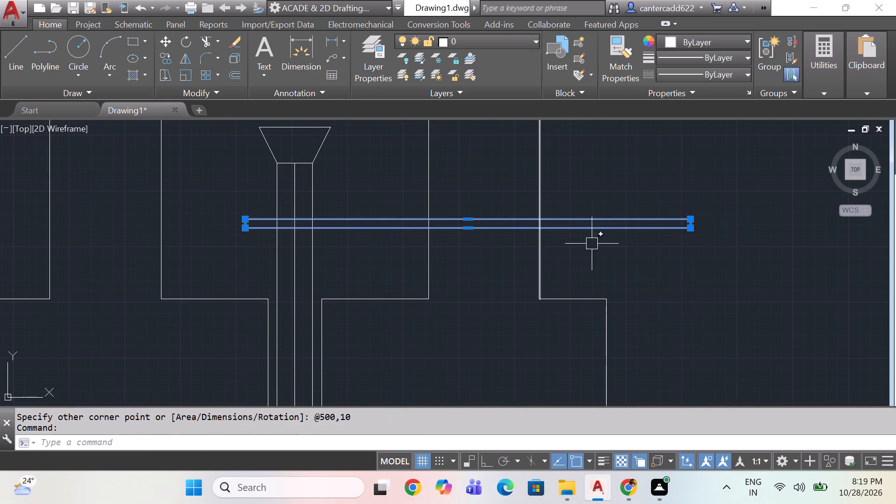
pyautogui.scroll(2, 682, 229)
pyautogui.click(698, 216)
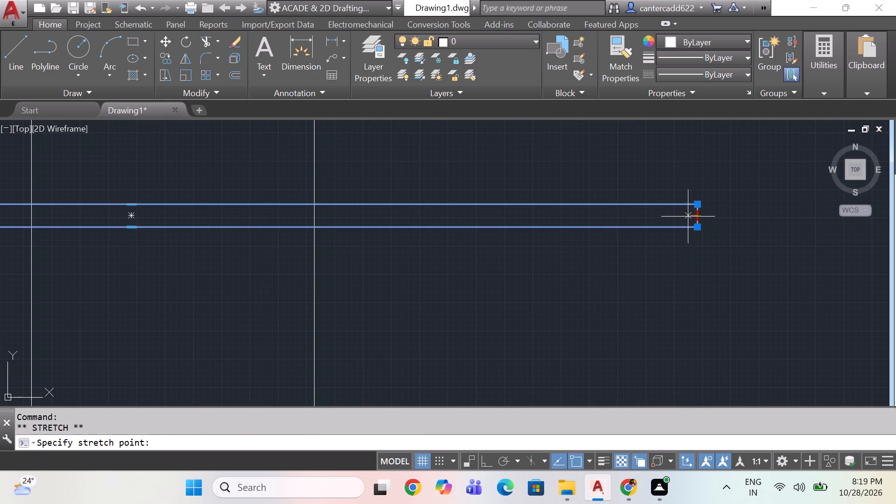
pyautogui.moveTo(160, 211); pyautogui.dragTo(321, 210, button='middle')
pyautogui.scroll(-2, 323, 211)
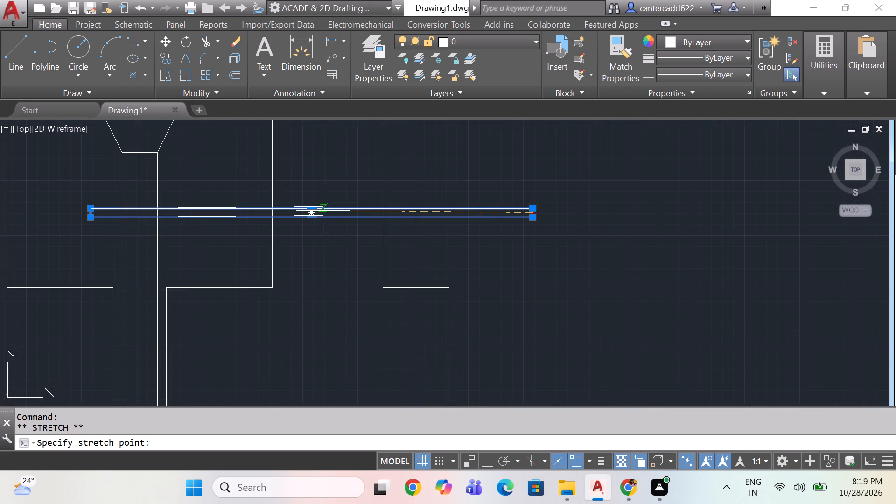
pyautogui.scroll(1, 313, 213)
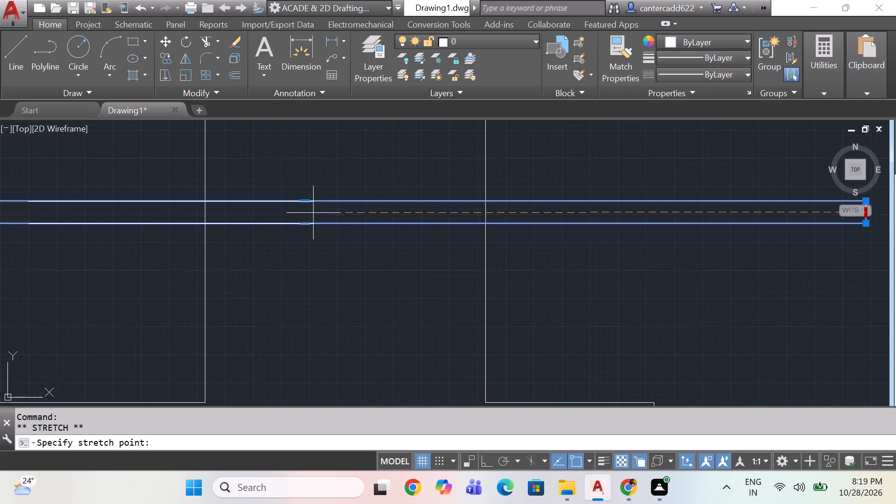
pyautogui.scroll(2, 313, 213)
pyautogui.scroll(-2, 295, 213)
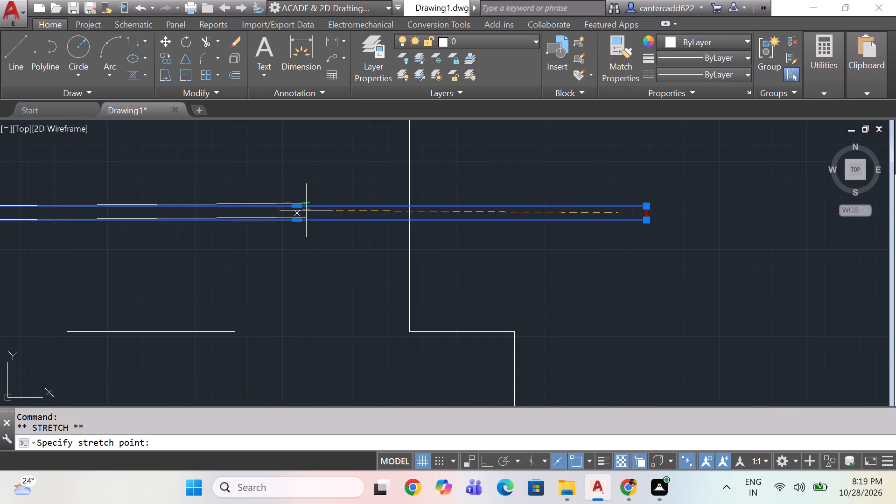
pyautogui.click(297, 213)
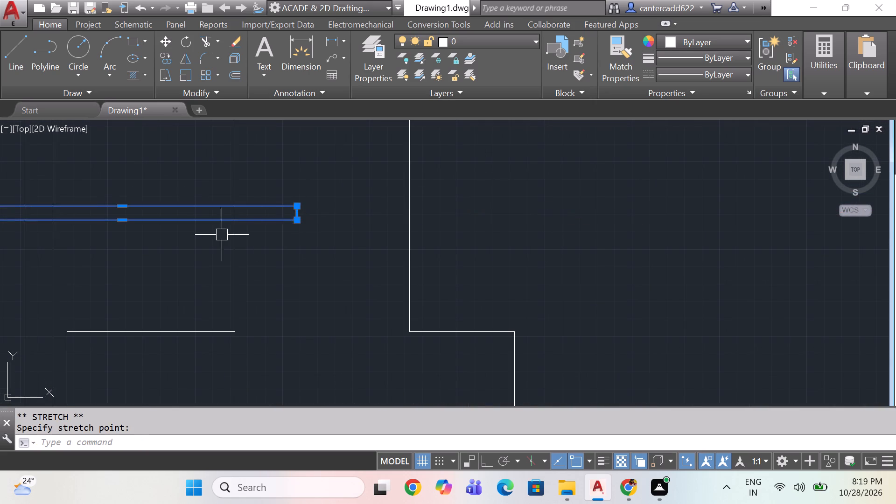
# Halve the rectangle's length again by stretching its right end edge back to its new midpoint.
pyautogui.scroll(-2, 213, 236)
pyautogui.moveTo(212, 236); pyautogui.dragTo(251, 223, button='middle')
pyautogui.scroll(2, 247, 224)
pyautogui.moveTo(247, 223); pyautogui.dragTo(262, 228, button='middle')
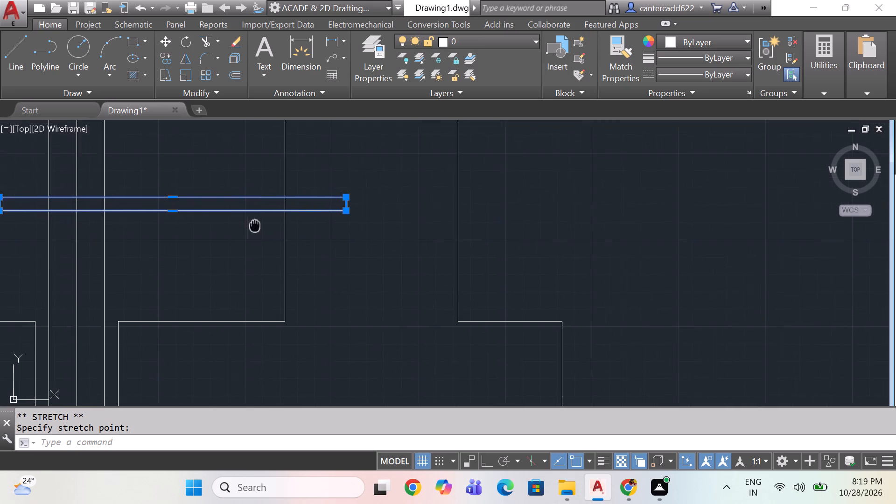
pyautogui.moveTo(262, 228); pyautogui.dragTo(417, 259, button='middle')
pyautogui.scroll(1, 483, 253)
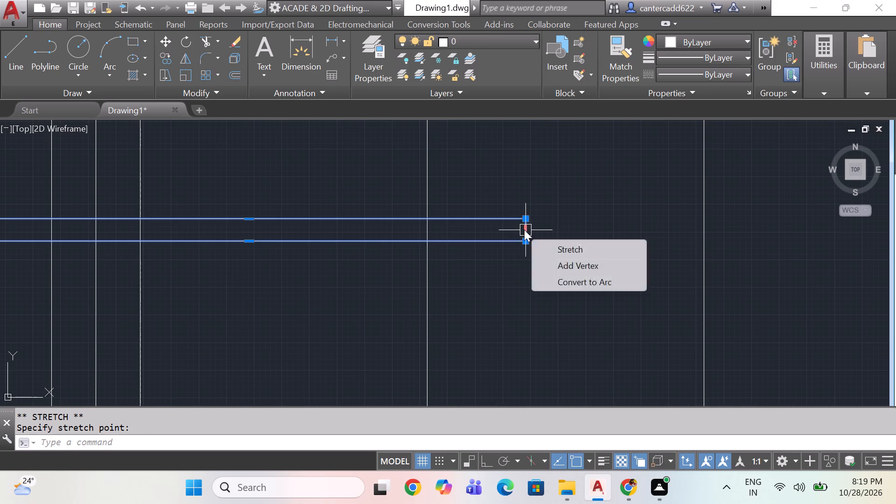
pyautogui.click(524, 230)
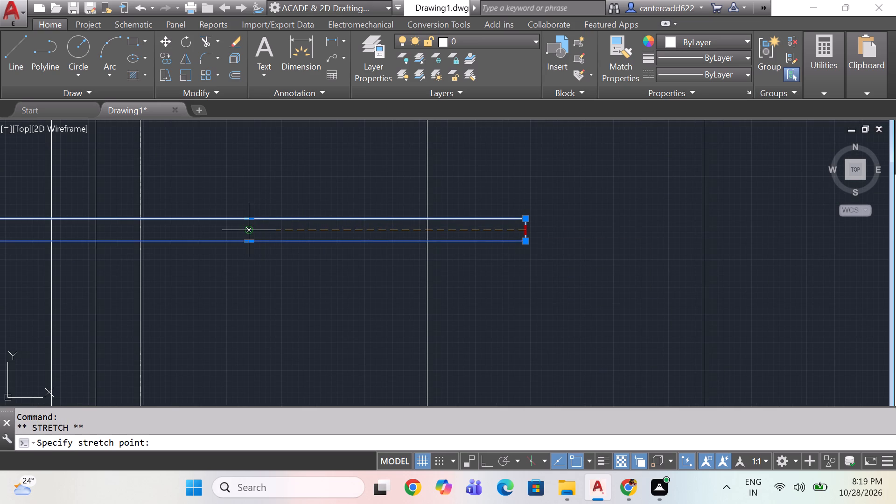
pyautogui.click(249, 231)
pyautogui.scroll(-2, 264, 260)
pyautogui.moveTo(260, 260); pyautogui.dragTo(313, 260, button='middle')
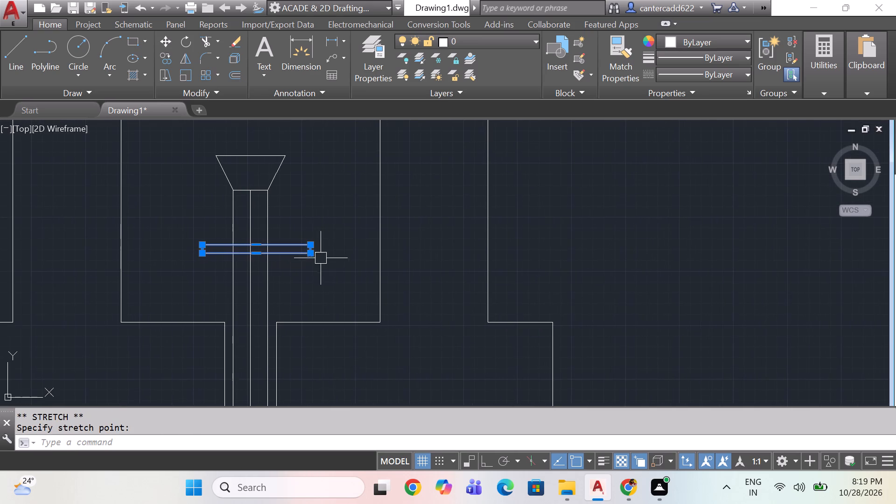
# Move the rectangle by its lower edge's midpoint onto the central strip's centre line.
pyautogui.scroll(1, 306, 265)
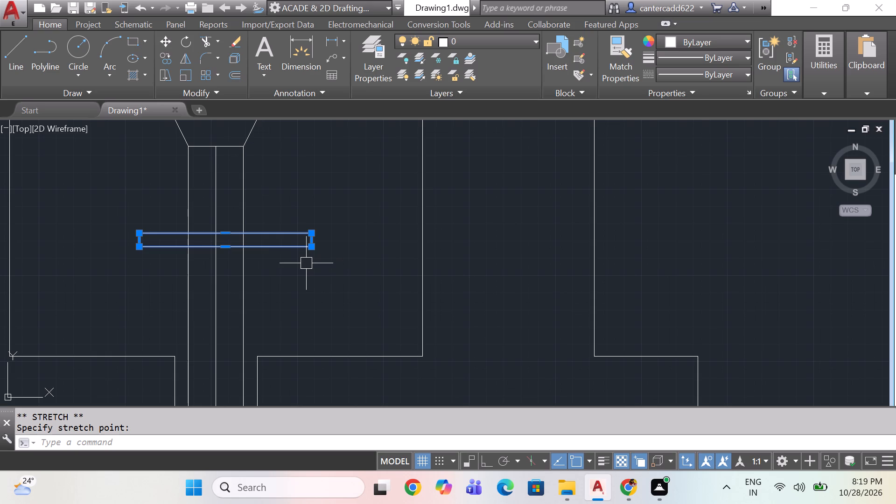
pyautogui.write('m')
pyautogui.press('space')
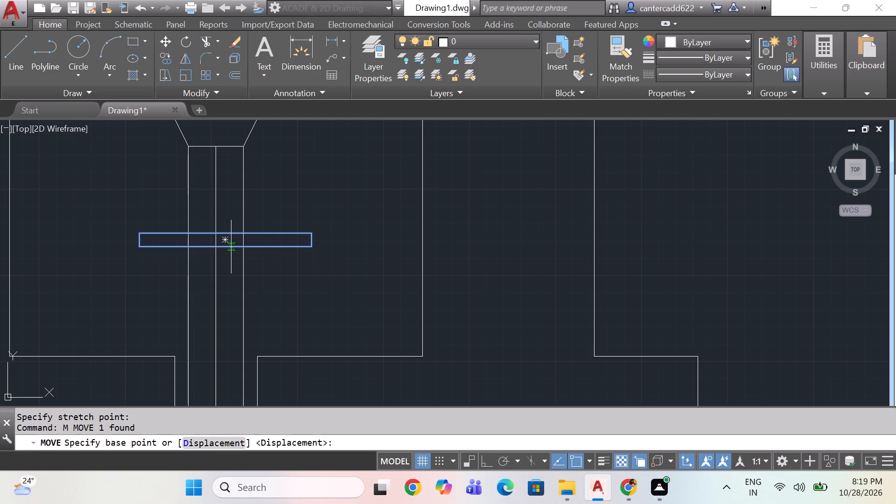
pyautogui.click(228, 247)
pyautogui.click(214, 249)
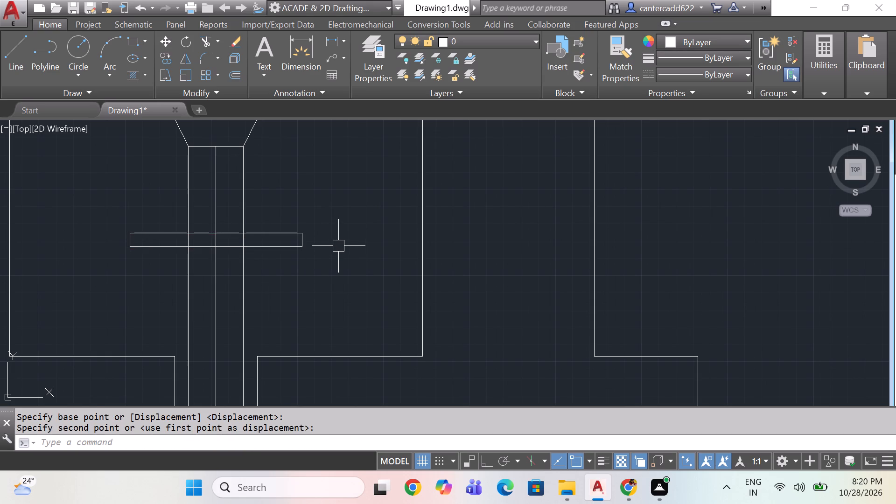
# Stretch the rectangle's right end outward by 50.
pyautogui.click(304, 241)
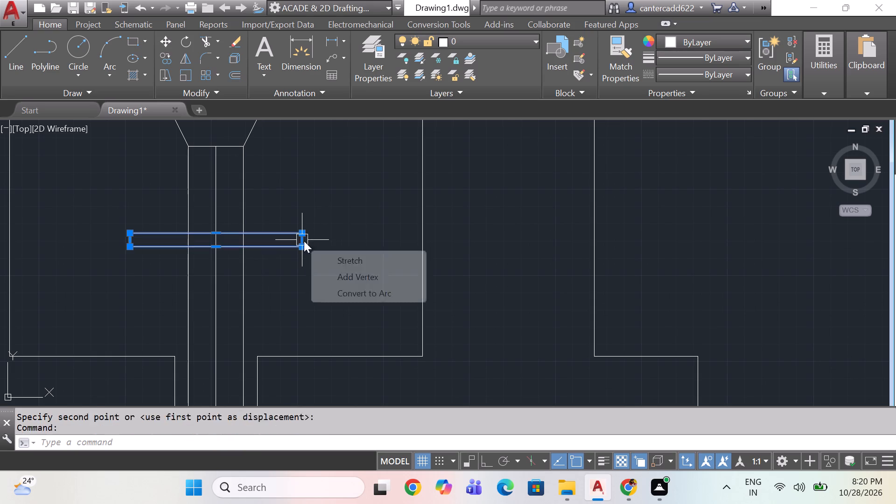
pyautogui.click(304, 241)
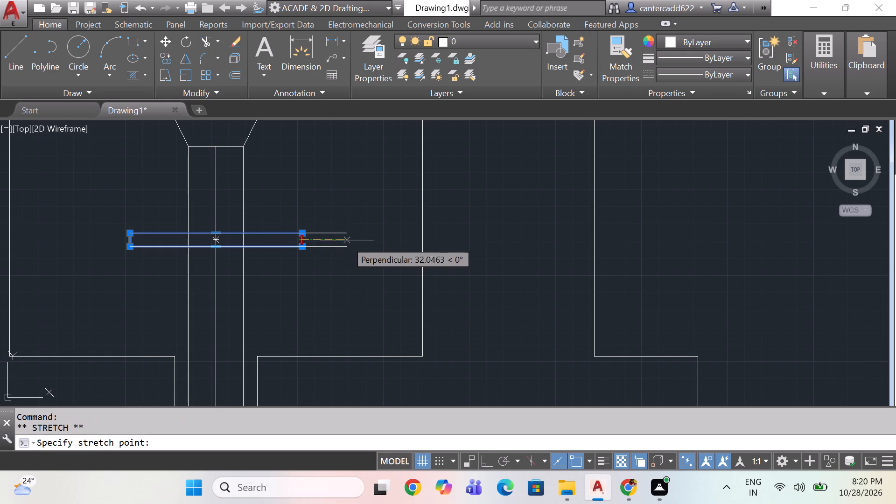
pyautogui.press('5')
pyautogui.write('0')
pyautogui.press('space')
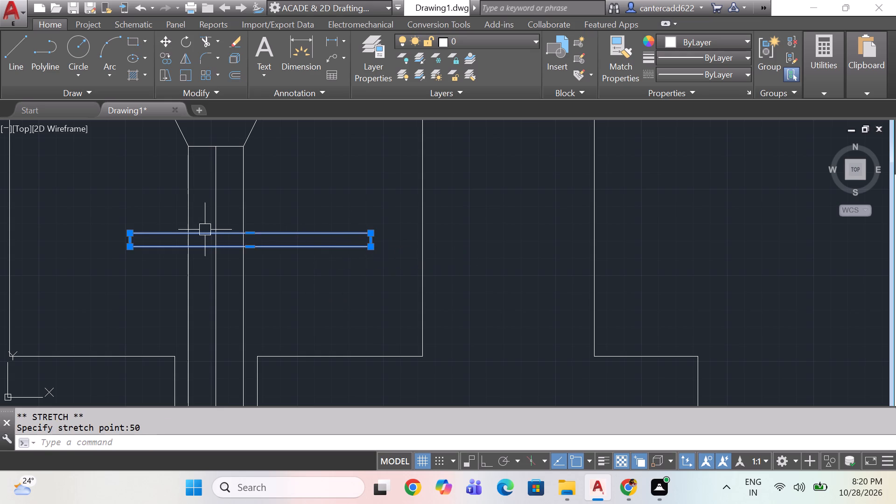
# Stretch the crossbar rectangle's left end outward by 50 with ortho on.
pyautogui.scroll(2, 117, 234)
pyautogui.click(148, 245)
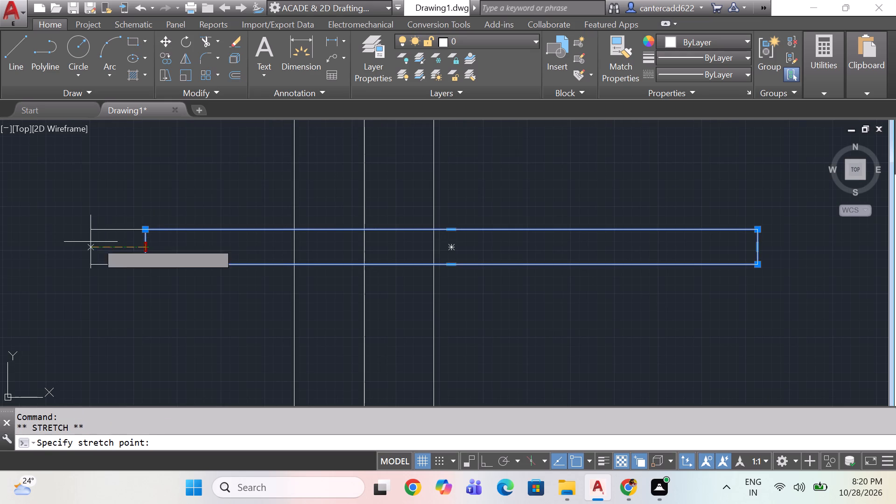
pyautogui.scroll(-1, 73, 242)
pyautogui.moveTo(72, 242); pyautogui.dragTo(91, 238, button='middle')
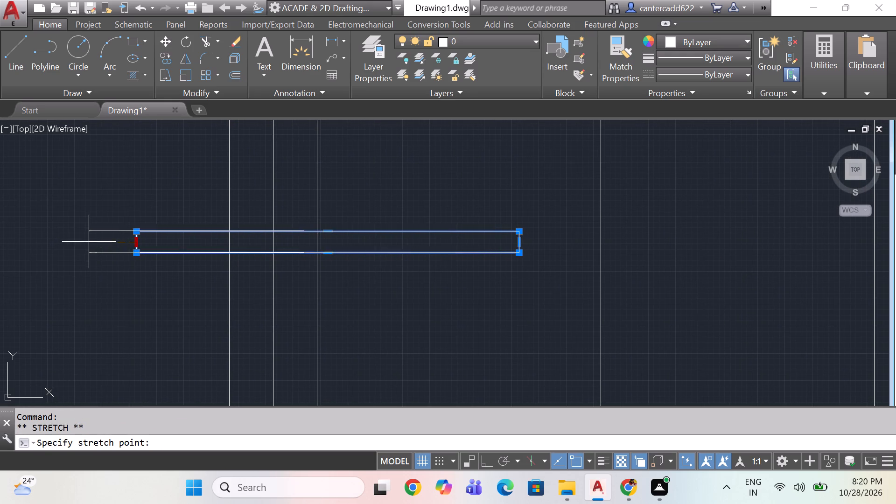
pyautogui.press('F8')
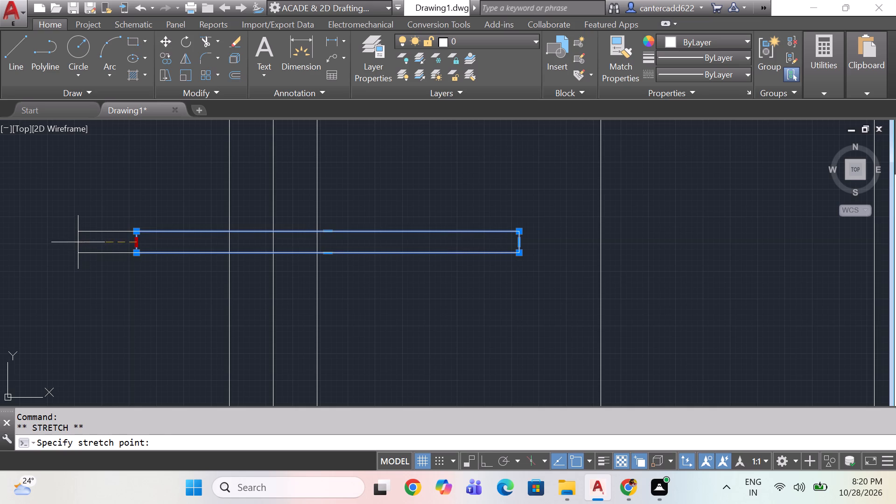
pyautogui.press('5')
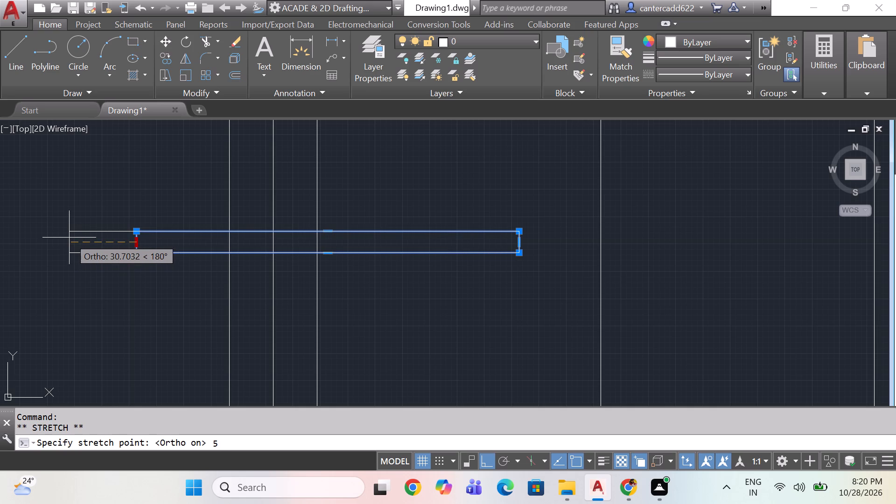
pyautogui.press('0')
pyautogui.press('Return')
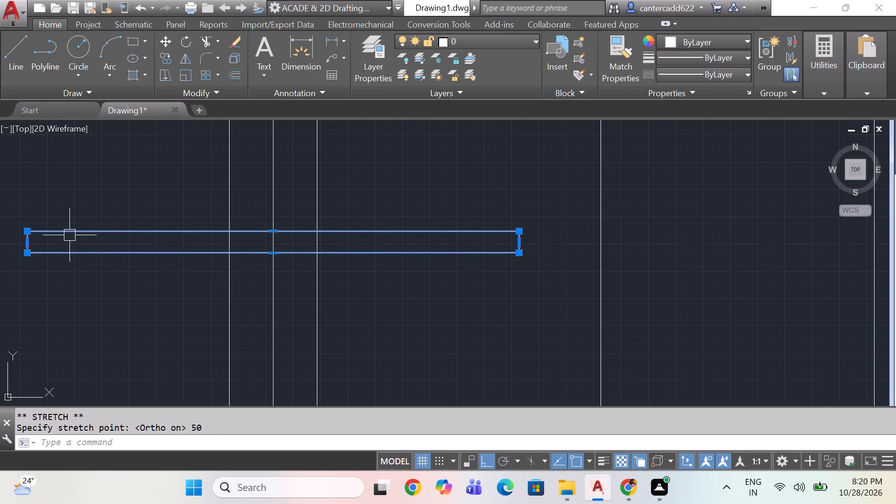
pyautogui.scroll(-3, 91, 245)
pyautogui.moveTo(227, 297); pyautogui.dragTo(253, 276, button='middle')
pyautogui.press('Escape')
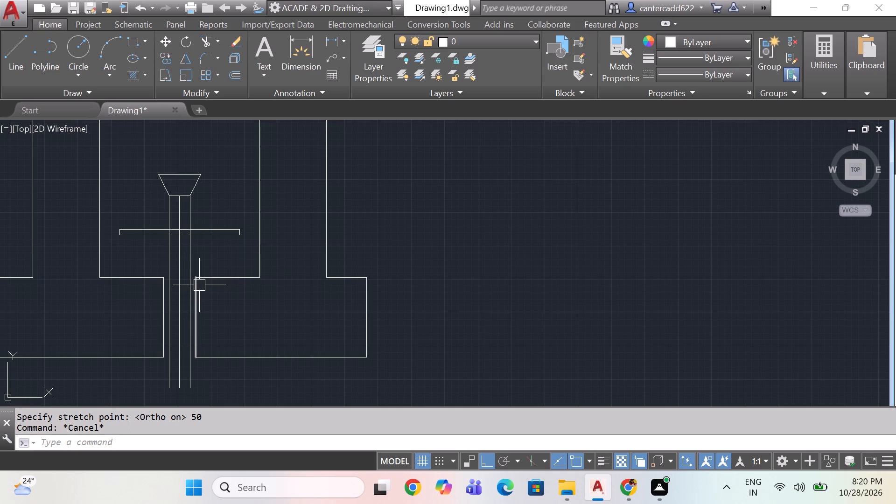
# Draw a rectangle 10 long and 200 wide hanging down from the crossbar's lower edge, left of the central strip.
pyautogui.press('r')
pyautogui.press('e')
pyautogui.press('c')
pyautogui.press('space')
pyautogui.scroll(2, 155, 258)
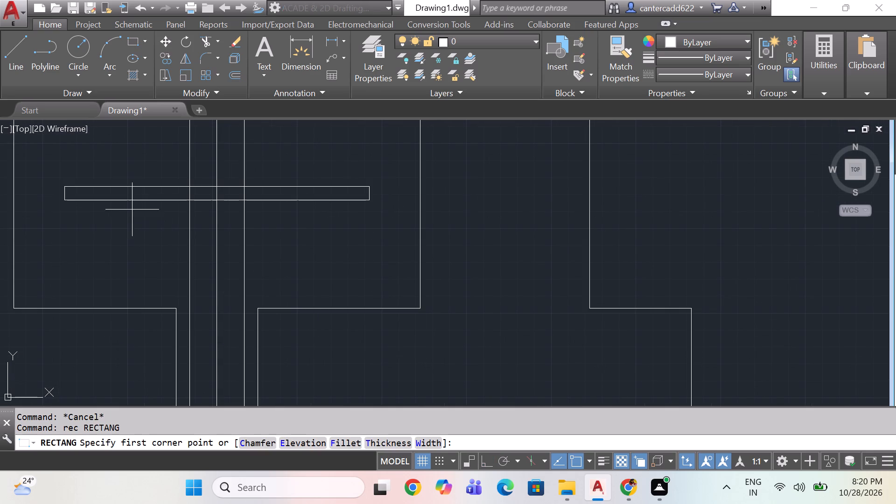
pyautogui.click(130, 201)
pyautogui.scroll(-1, 143, 319)
pyautogui.moveTo(143, 321); pyautogui.dragTo(198, 266, button='middle')
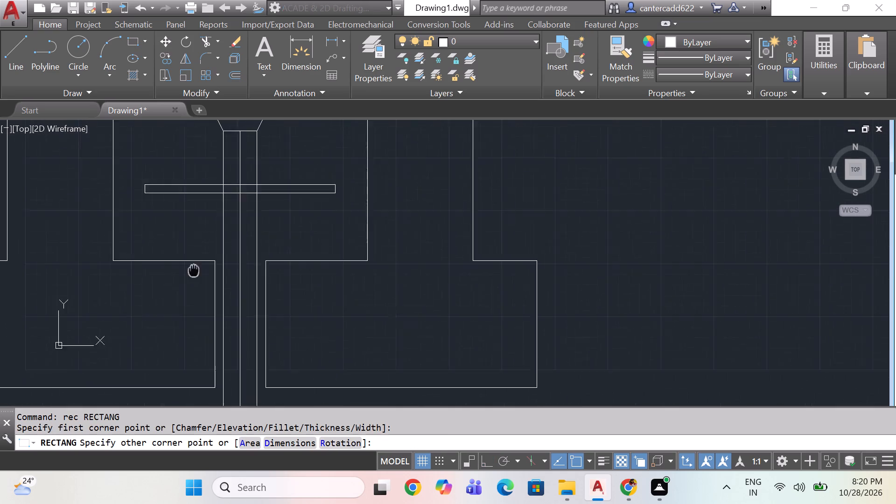
pyautogui.moveTo(198, 266); pyautogui.dragTo(209, 256, button='middle')
pyautogui.moveTo(213, 385); pyautogui.dragTo(216, 350, button='middle')
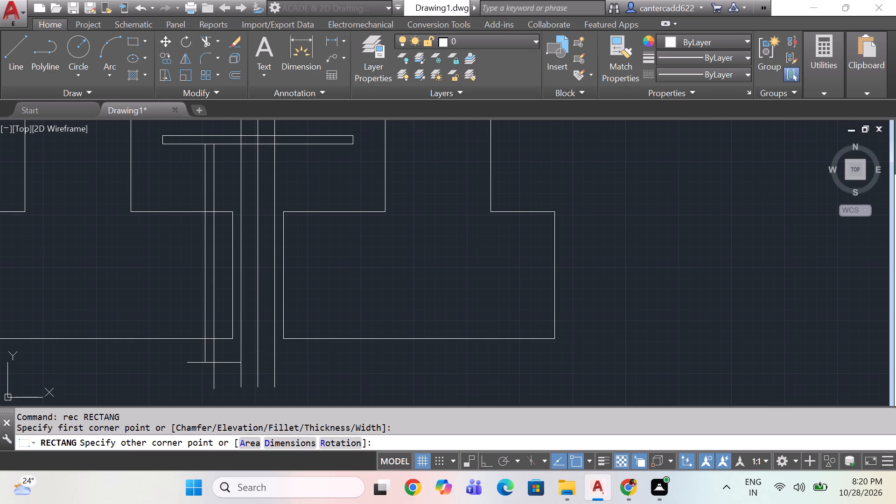
pyautogui.press('d')
pyautogui.press('space')
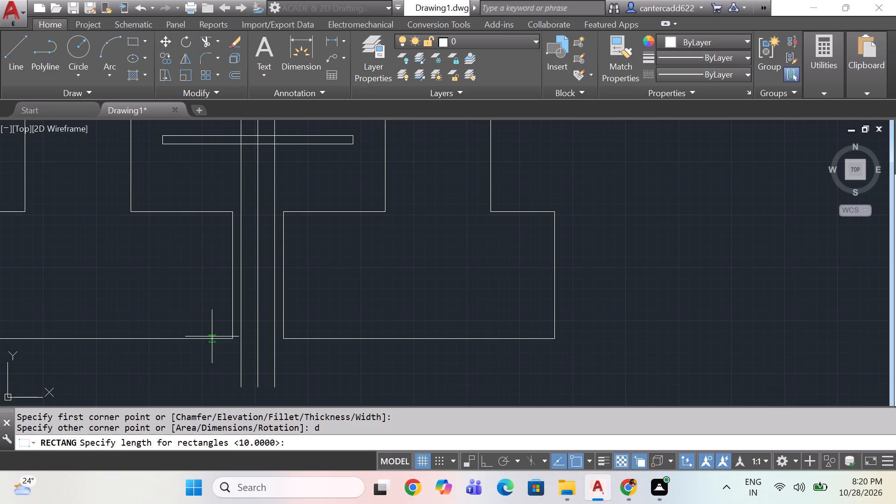
pyautogui.press('space')
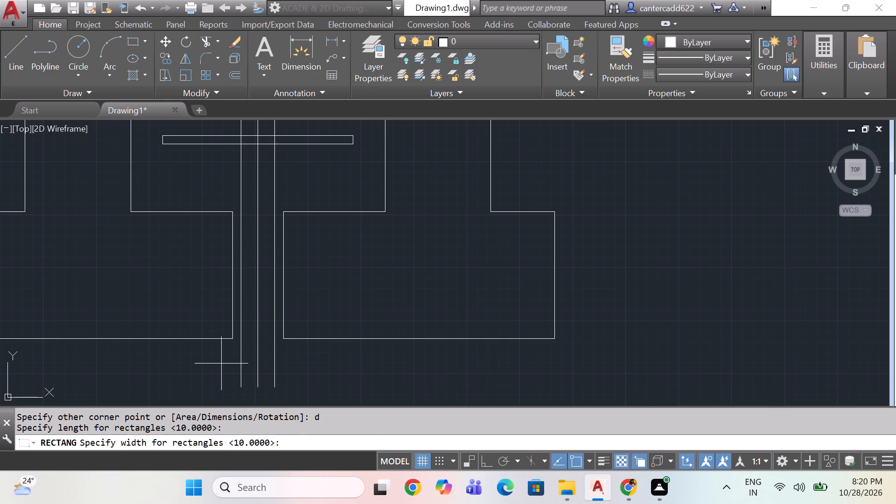
pyautogui.press('2')
pyautogui.press('0')
pyautogui.press('0')
pyautogui.press('Return')
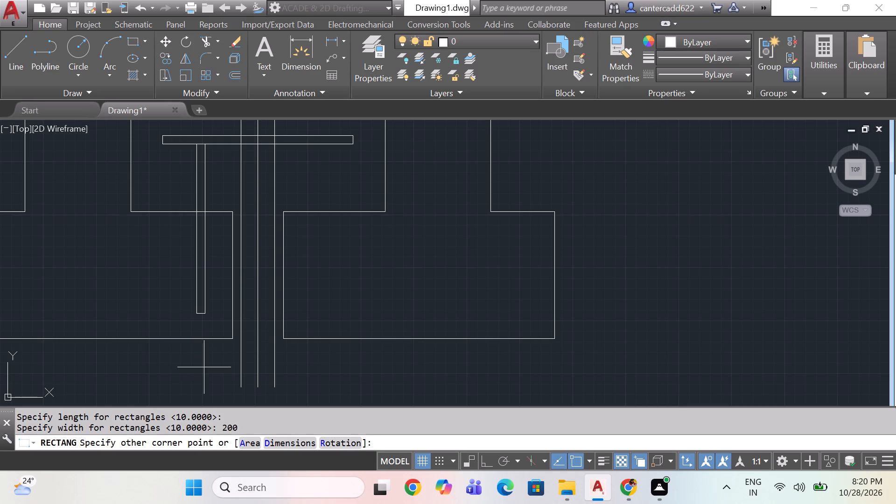
pyautogui.click(204, 369)
# Stretch the hanging rectangle's bottom edge straight down to the level of the central strip's lower ends.
pyautogui.click(202, 316)
pyautogui.scroll(3, 202, 316)
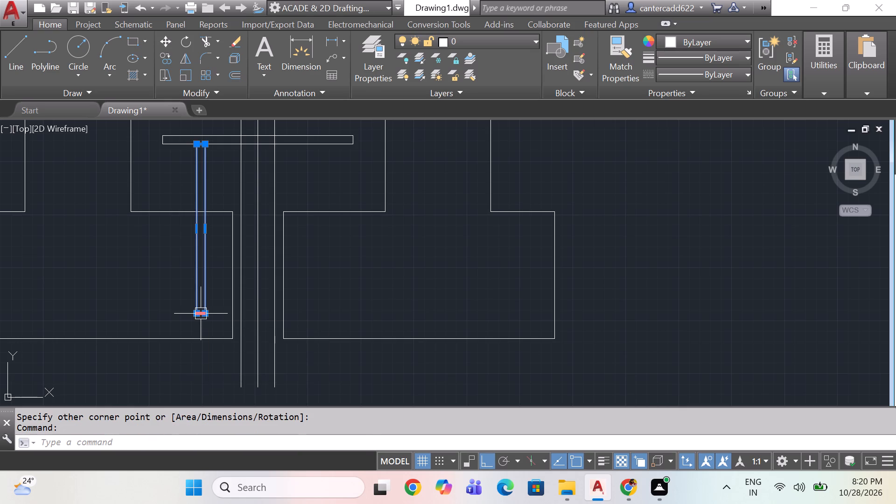
pyautogui.scroll(2, 186, 319)
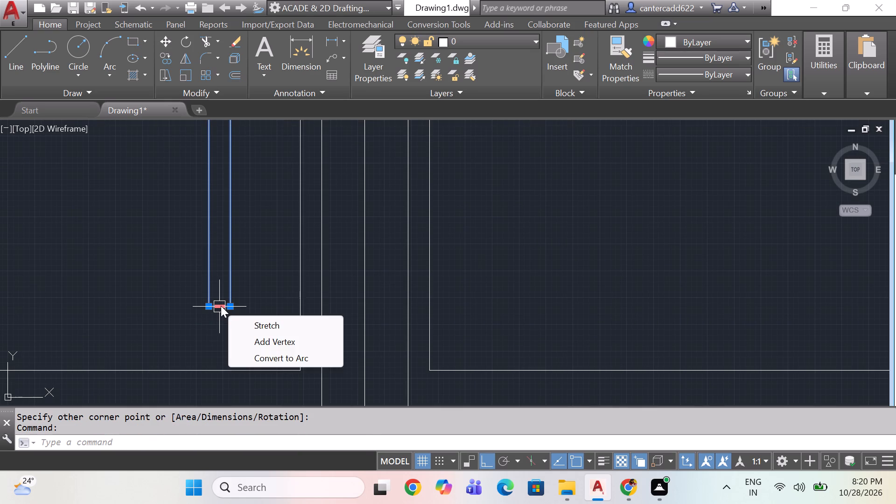
pyautogui.click(221, 306)
pyautogui.scroll(-1, 225, 356)
pyautogui.moveTo(225, 357); pyautogui.dragTo(243, 270, button='middle')
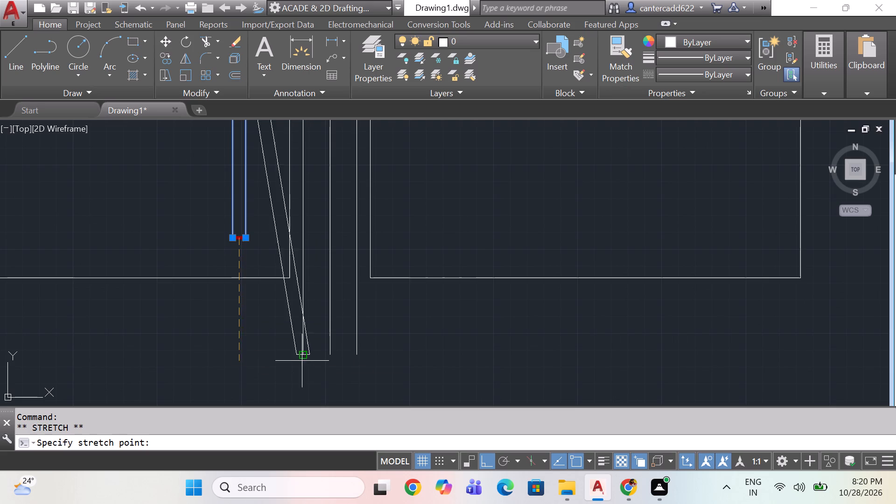
pyautogui.click(242, 355)
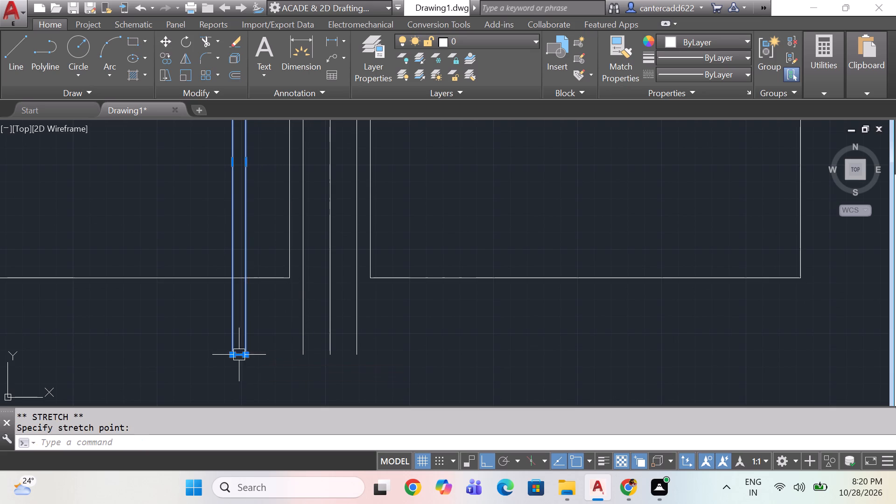
pyautogui.scroll(-2, 264, 351)
pyautogui.moveTo(264, 351); pyautogui.dragTo(251, 349, button='middle')
pyautogui.scroll(2, 251, 358)
pyautogui.press('Escape')
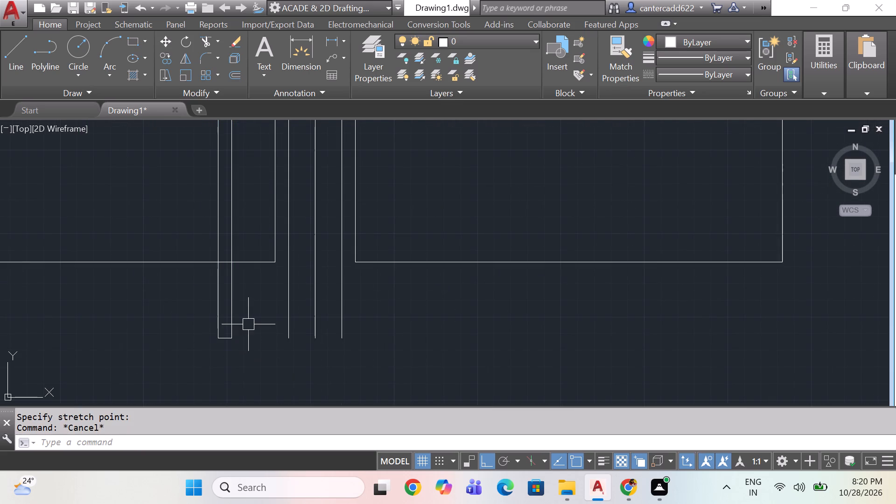
# Mirror the hanging rectangle about the central strip's vertical centre line, keeping the original.
pyautogui.click(232, 321)
pyautogui.press('m')
pyautogui.press('i')
pyautogui.press('space')
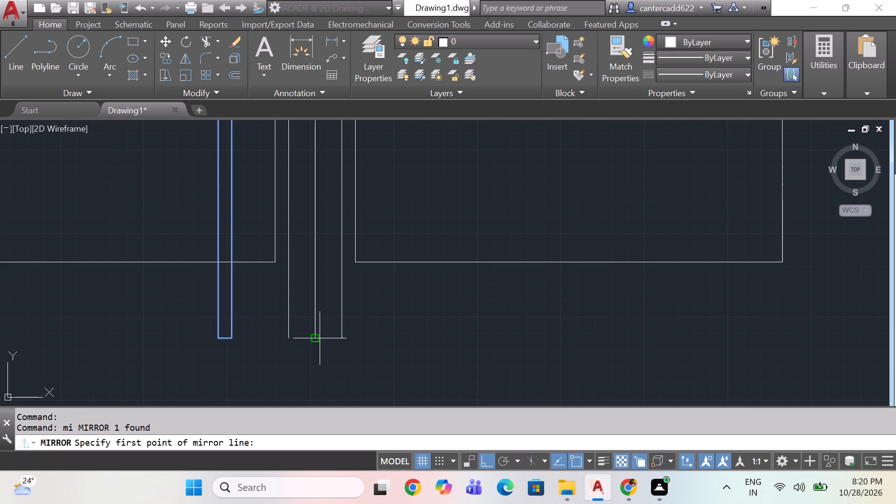
pyautogui.click(318, 339)
pyautogui.click(313, 289)
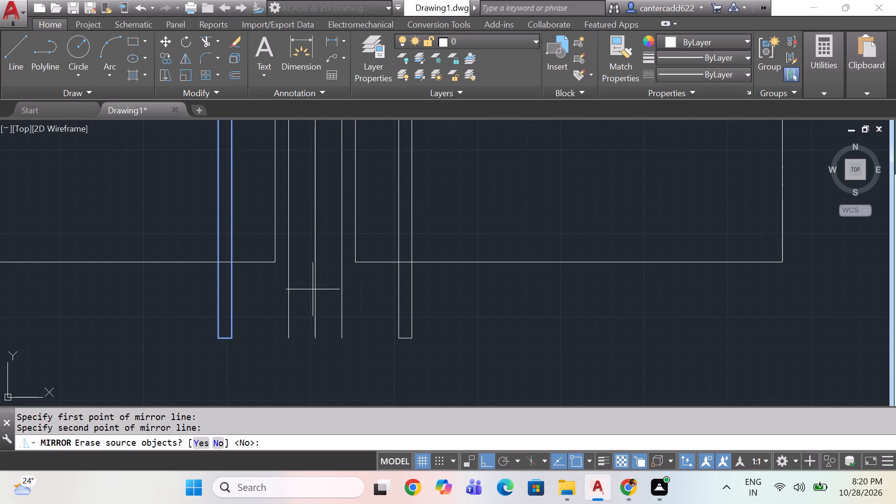
pyautogui.press('space')
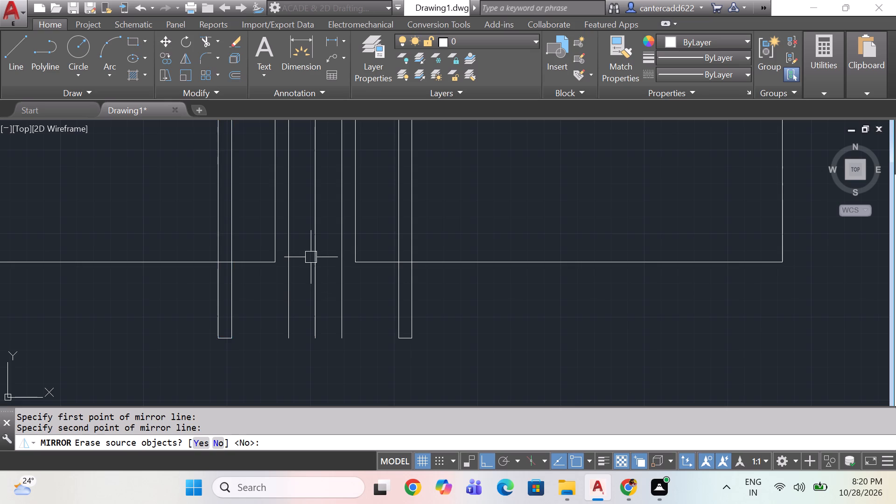
pyautogui.scroll(-1, 345, 303)
pyautogui.moveTo(406, 313); pyautogui.dragTo(431, 323, button='middle')
pyautogui.press('Escape')
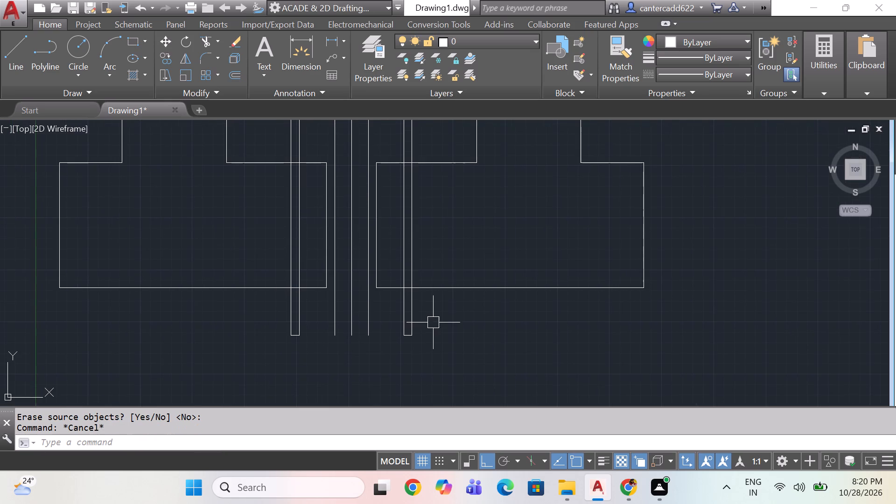
# Hatch the left upright and its base with the AR-B816 brick pattern.
pyautogui.scroll(-1, 428, 278)
pyautogui.moveTo(427, 277); pyautogui.dragTo(420, 299, button='middle')
pyautogui.write('h')
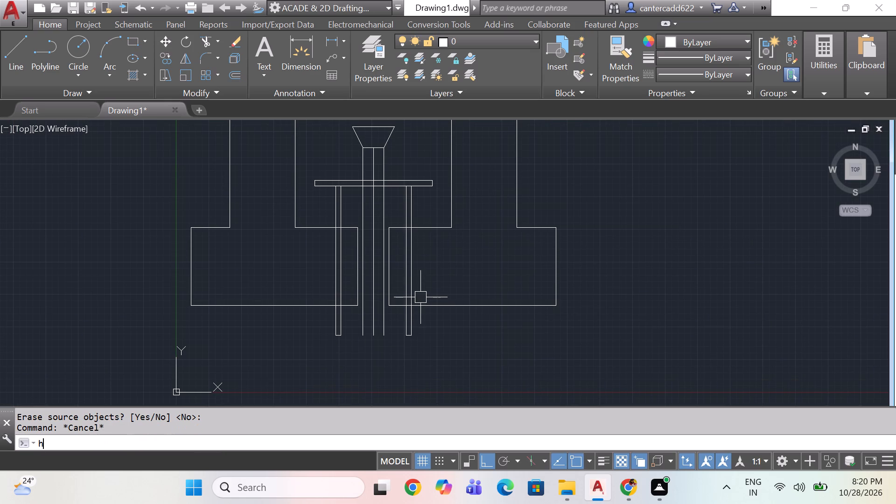
pyautogui.press('space')
pyautogui.scroll(-1, 273, 189)
pyautogui.moveTo(269, 184); pyautogui.dragTo(266, 251, button='middle')
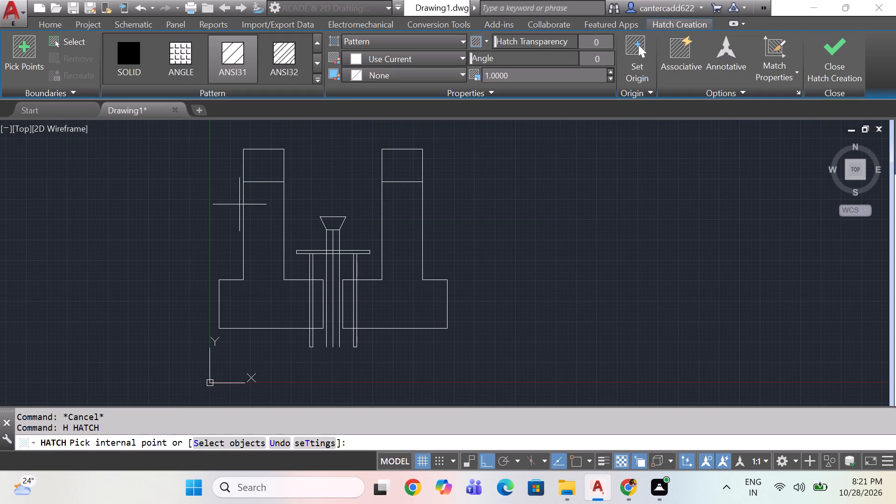
pyautogui.click(317, 77)
pyautogui.scroll(2, 206, 144)
pyautogui.click(249, 168)
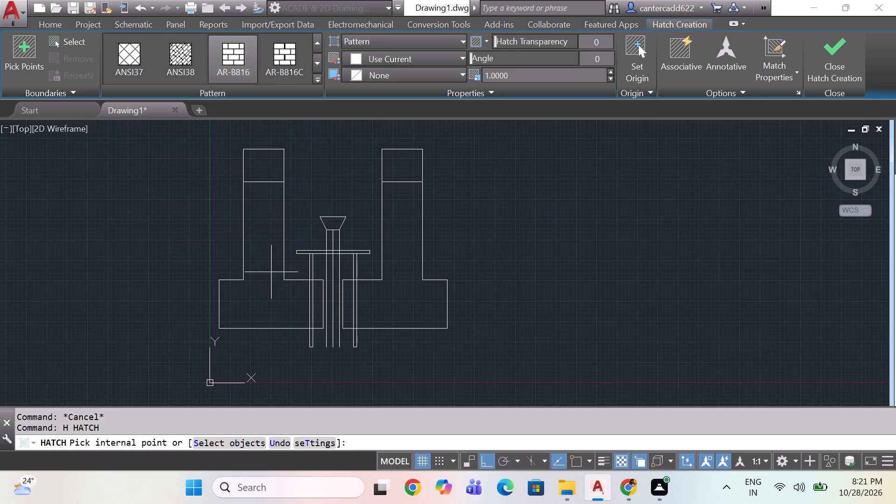
pyautogui.click(275, 300)
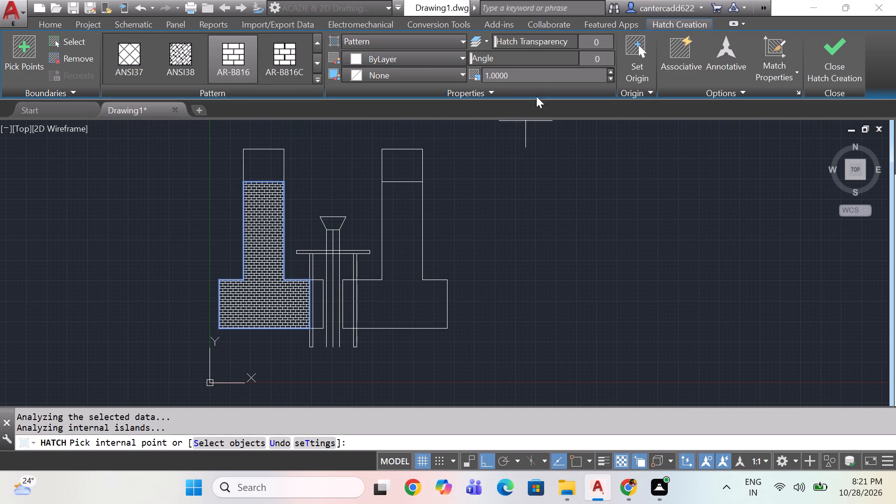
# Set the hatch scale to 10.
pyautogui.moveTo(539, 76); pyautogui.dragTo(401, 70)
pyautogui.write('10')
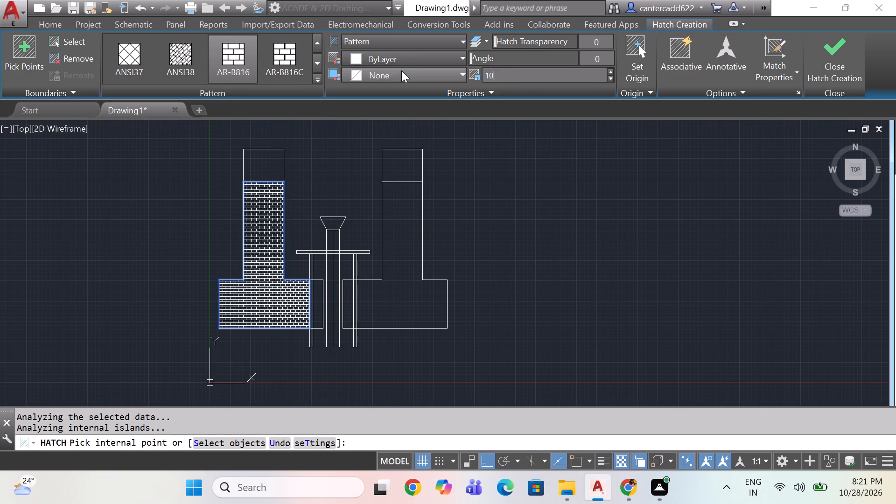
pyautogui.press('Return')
# Add the right upright with its base and the top blocks of both uprights to the hatch.
pyautogui.click(405, 313)
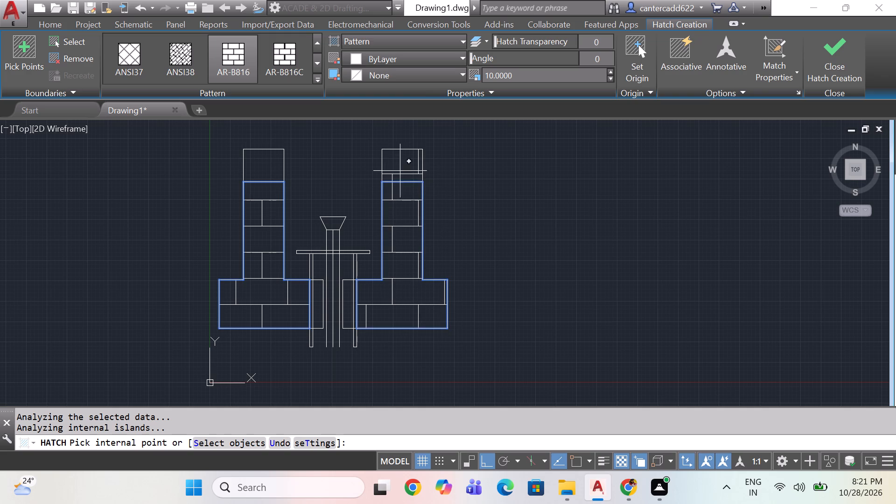
pyautogui.click(400, 171)
pyautogui.click(264, 174)
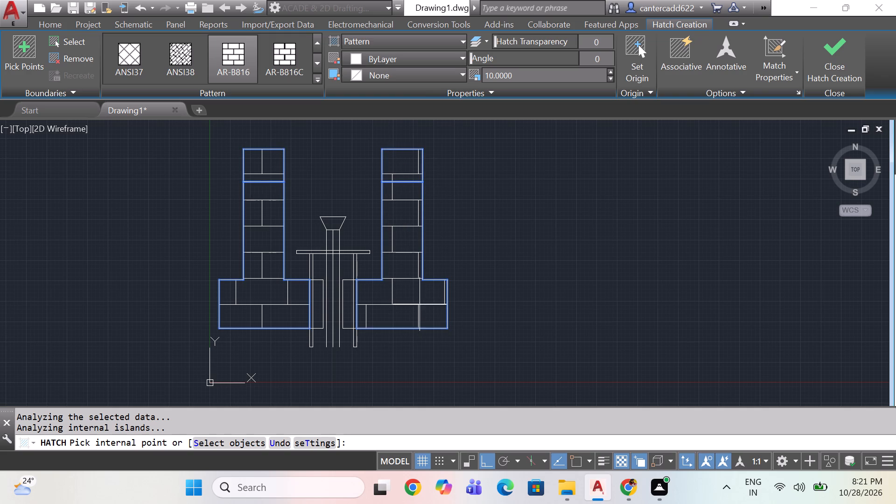
# Set the hatch scale to 5.
pyautogui.click(539, 75)
pyautogui.press('5')
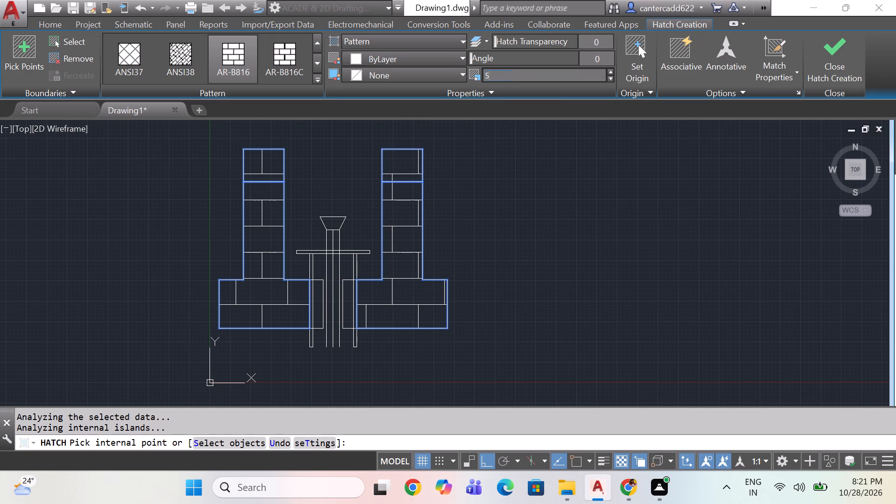
pyautogui.press('Return')
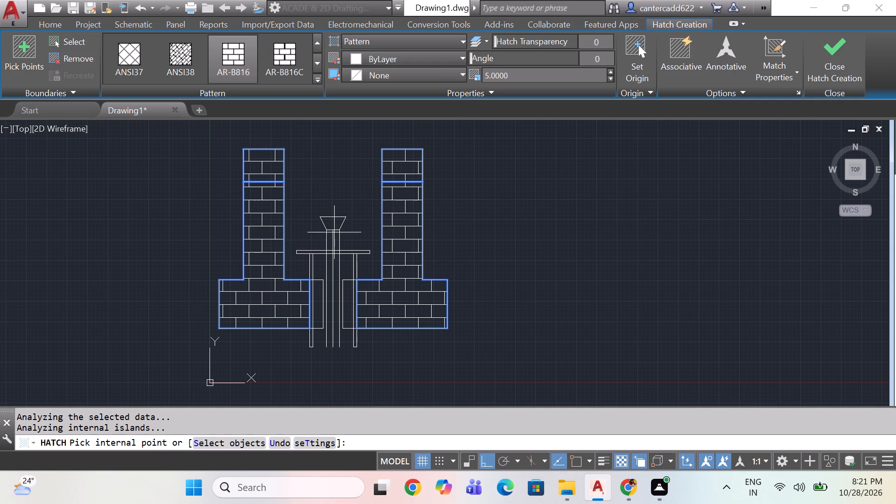
# Add the remaining inner base areas beside and inside both vertical legs to the hatch and finish it.
pyautogui.scroll(2, 316, 322)
pyautogui.click(313, 306)
pyautogui.click(403, 304)
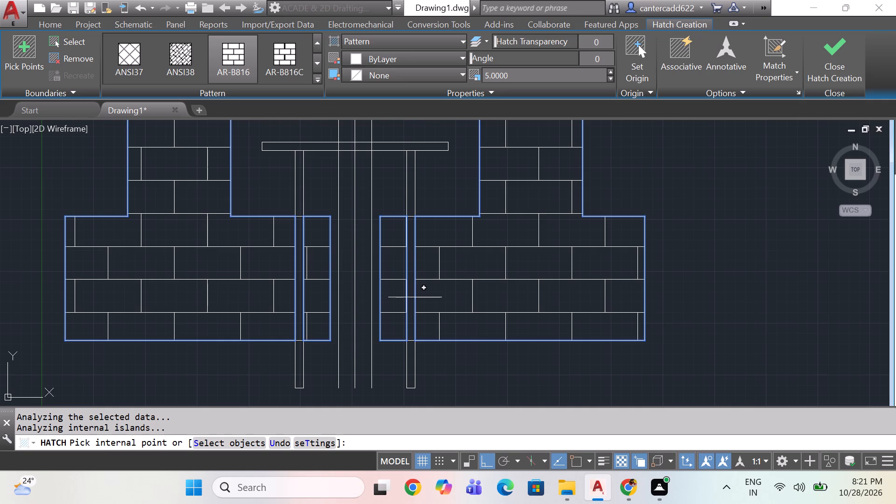
pyautogui.click(413, 298)
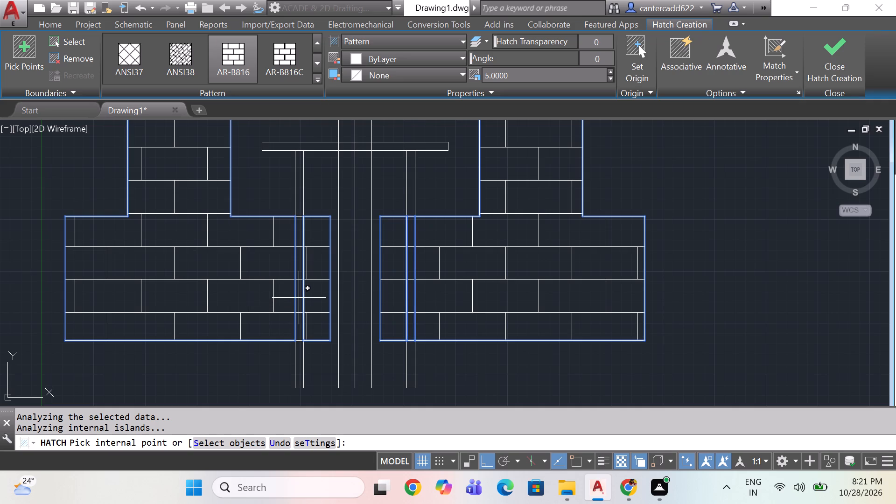
pyautogui.click(299, 298)
pyautogui.press('Escape')
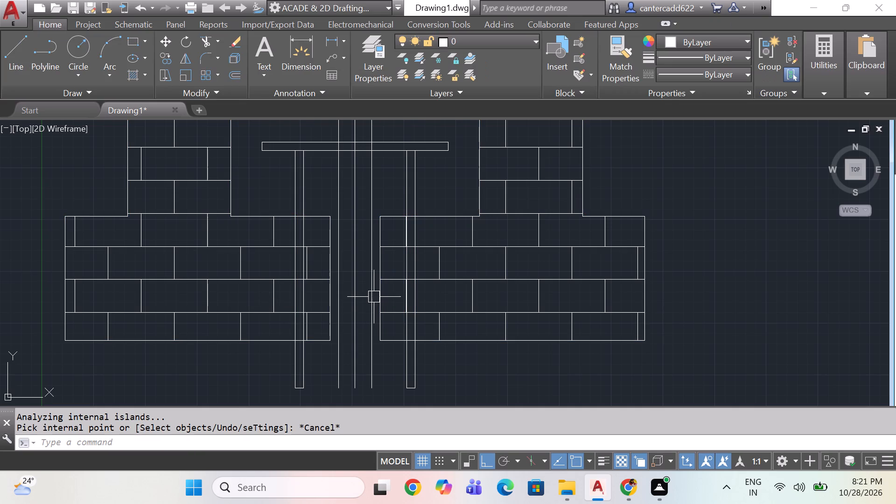
# Start saving the drawing and choose the clearsynth folder inside projects on New Volume (D:) as the save location.
pyautogui.hotkey('ctrl', 's')
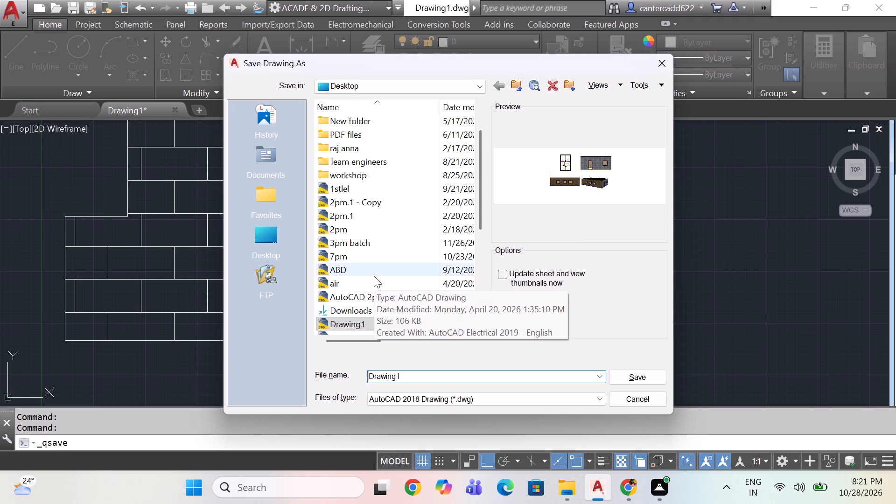
pyautogui.click(427, 87)
pyautogui.click(405, 166)
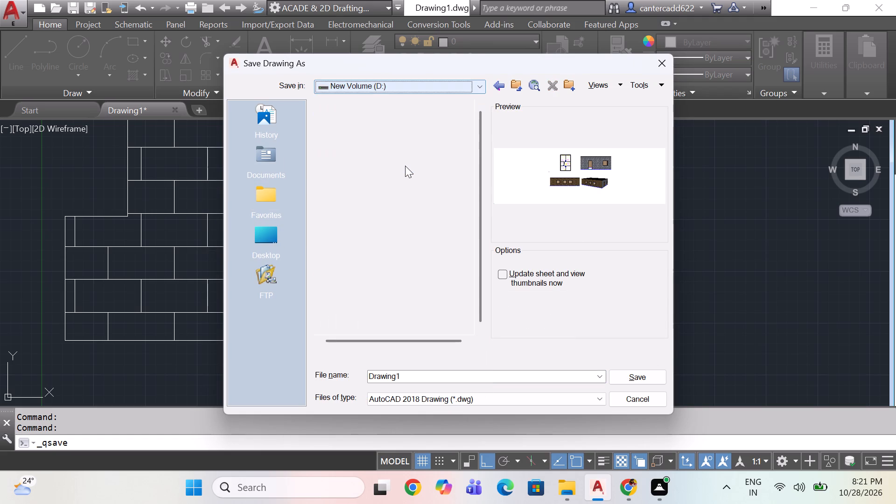
pyautogui.click(361, 324)
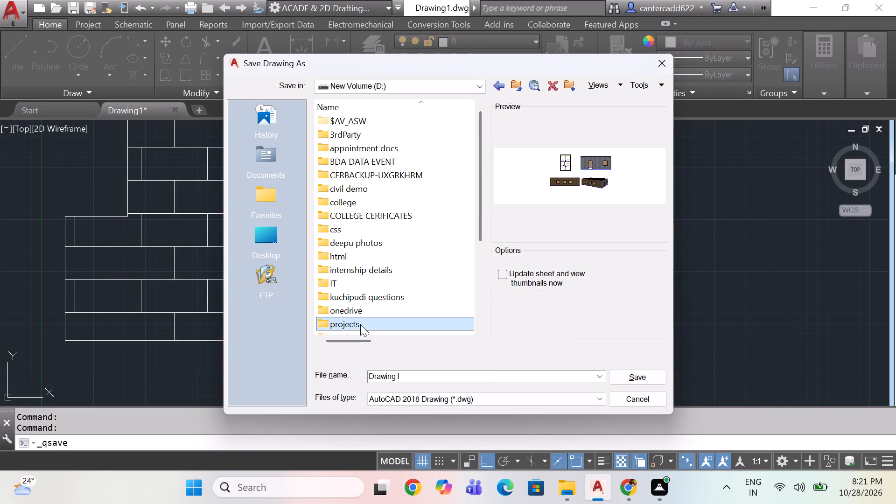
pyautogui.click(359, 324)
pyautogui.doubleClick(384, 318)
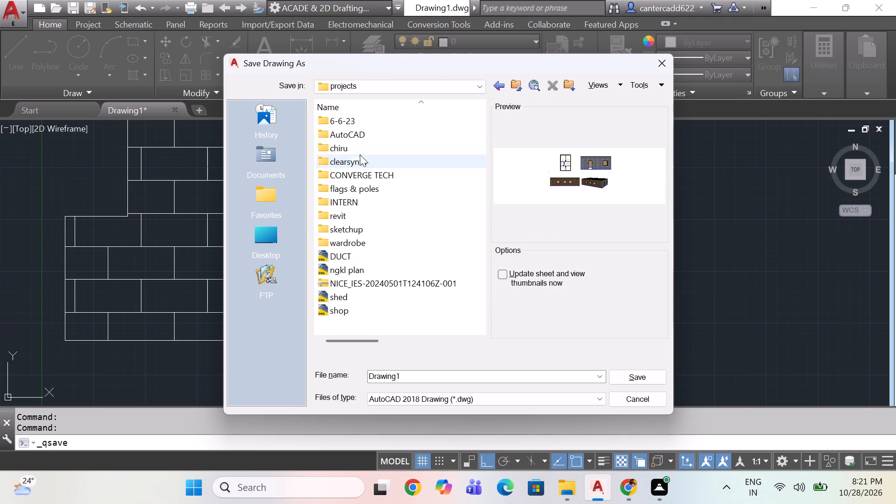
pyautogui.click(369, 133)
pyautogui.click(369, 133)
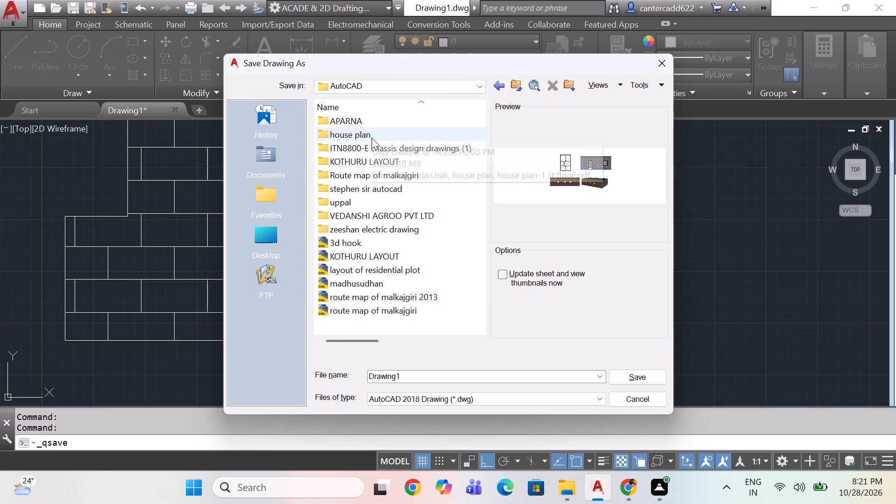
pyautogui.click(503, 84)
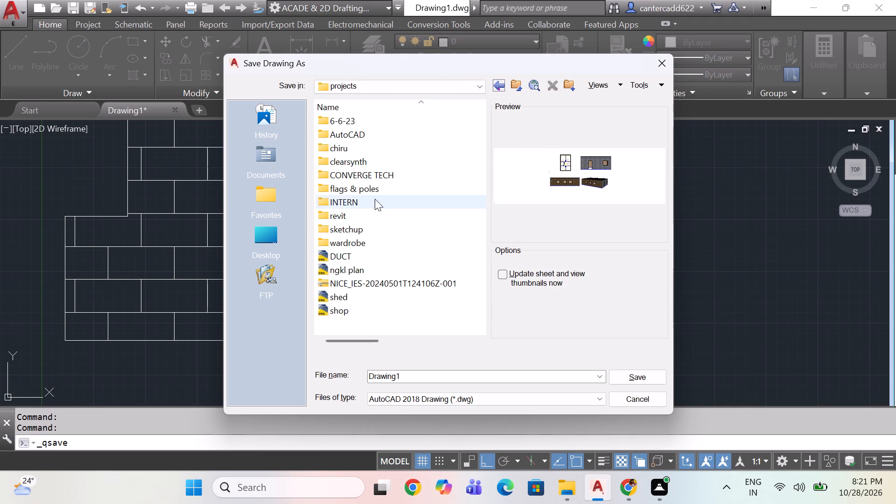
pyautogui.doubleClick(374, 157)
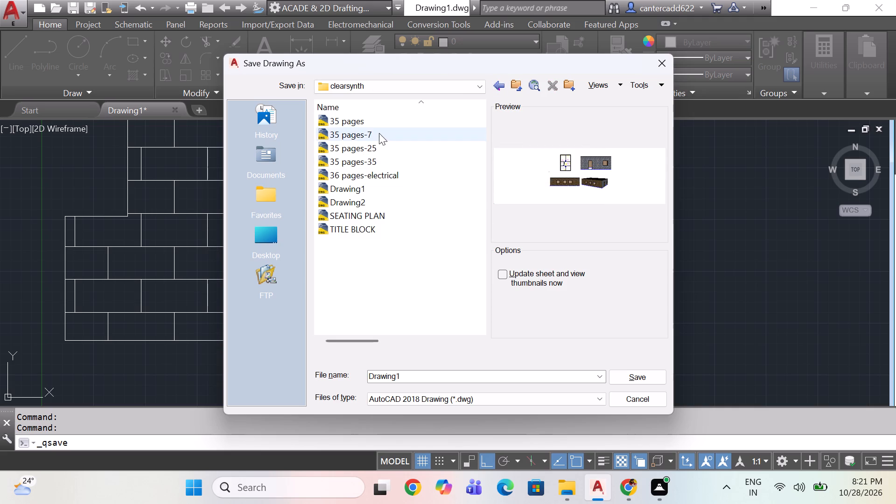
# Name the file 35 pages-35.1, based on the existing 35 pages-35 name, and save it as an AutoCAD 2018 drawing.
pyautogui.click(377, 162)
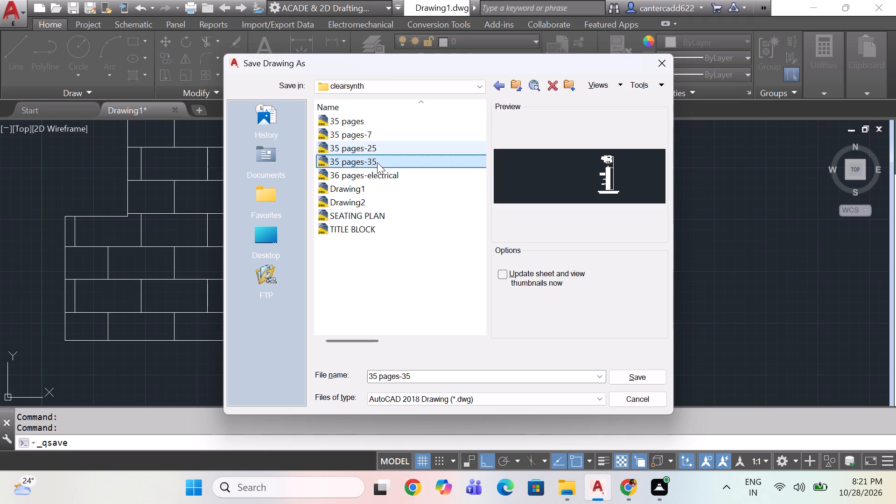
pyautogui.click(450, 381)
pyautogui.click(450, 381)
pyautogui.press('.')
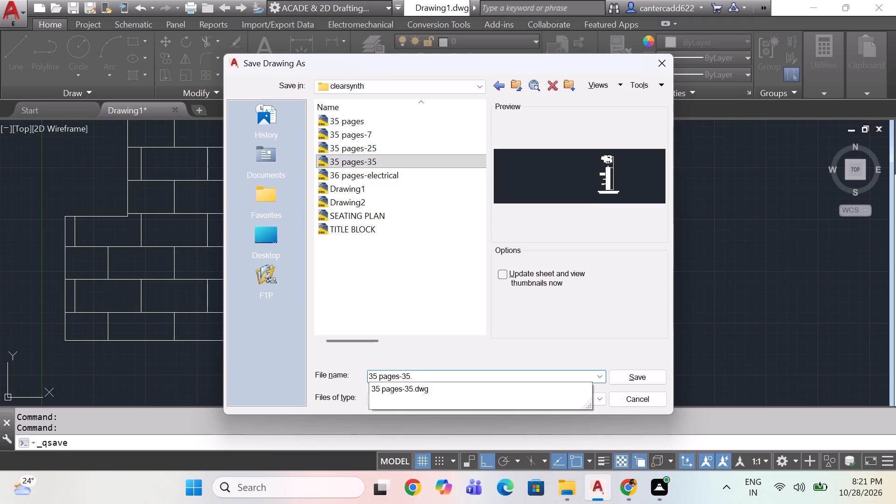
pyautogui.press('1')
pyautogui.click(630, 379)
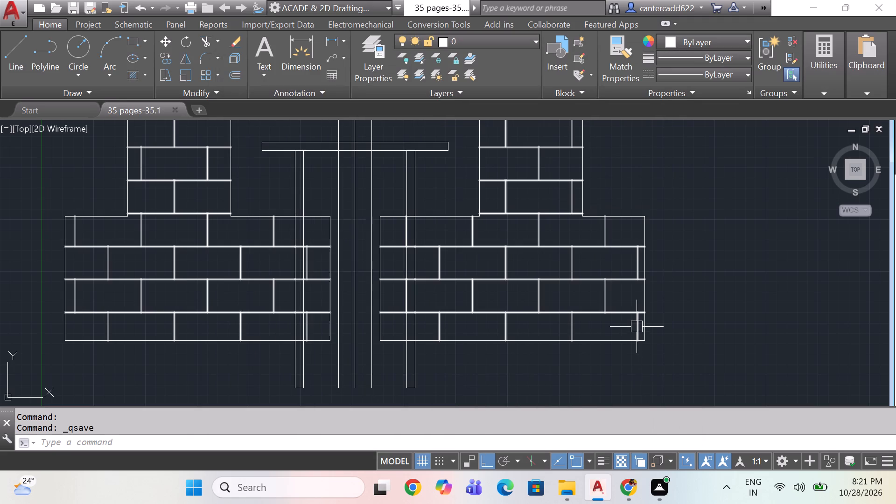
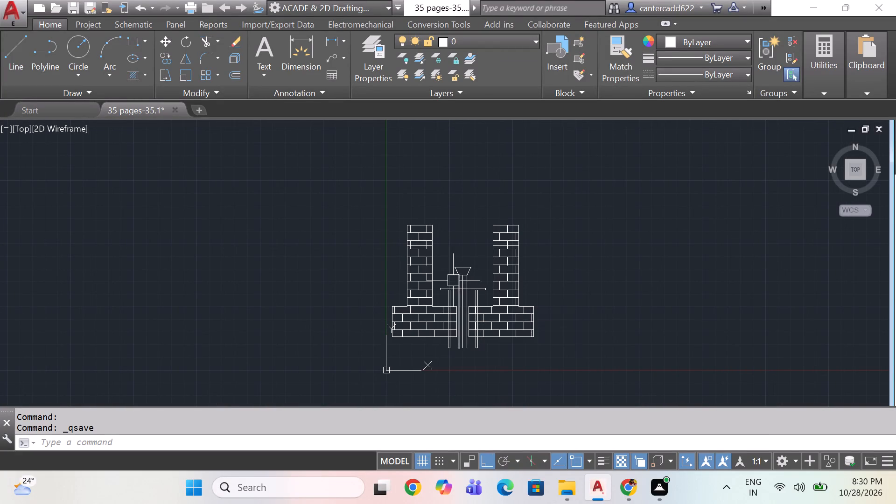
# Delete the brick hatch from both uprights and their bases.
pyautogui.click(422, 322)
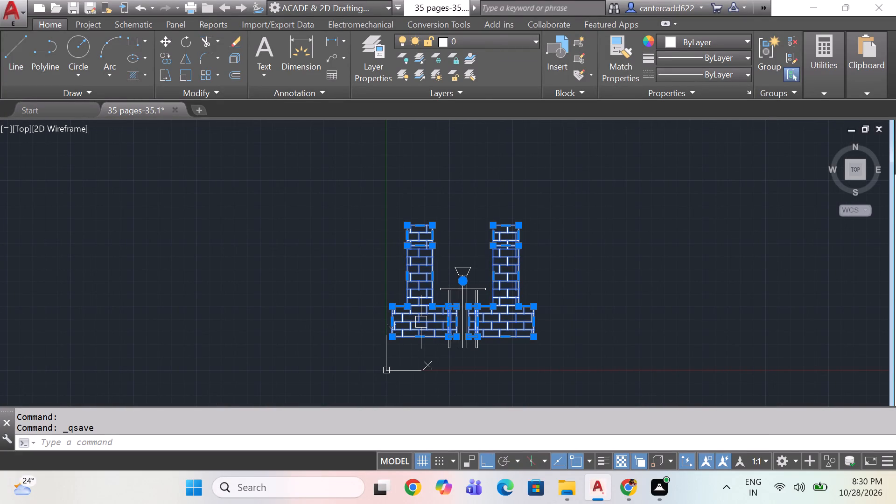
pyautogui.press('Delete')
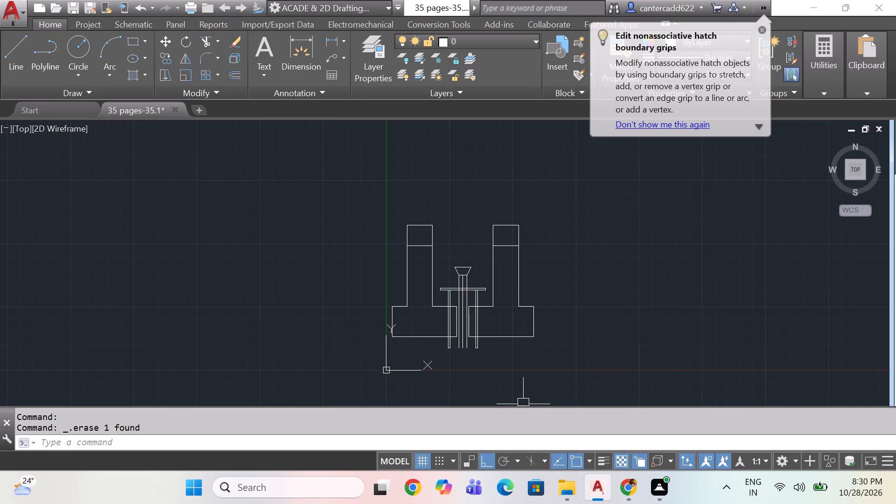
# Draw a slanted line across the left upright below its horizontal division, falling from the outer edge to the inner edge.
pyautogui.write('l')
pyautogui.press('space')
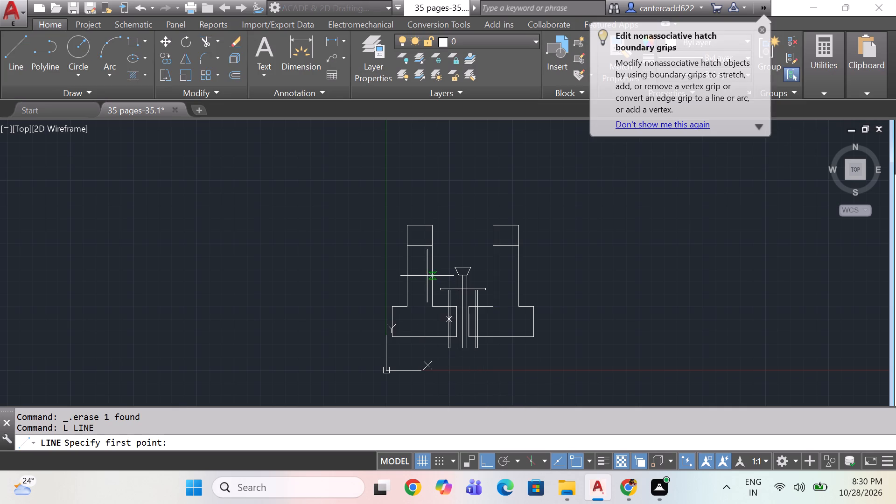
pyautogui.scroll(2, 427, 275)
pyautogui.click(434, 296)
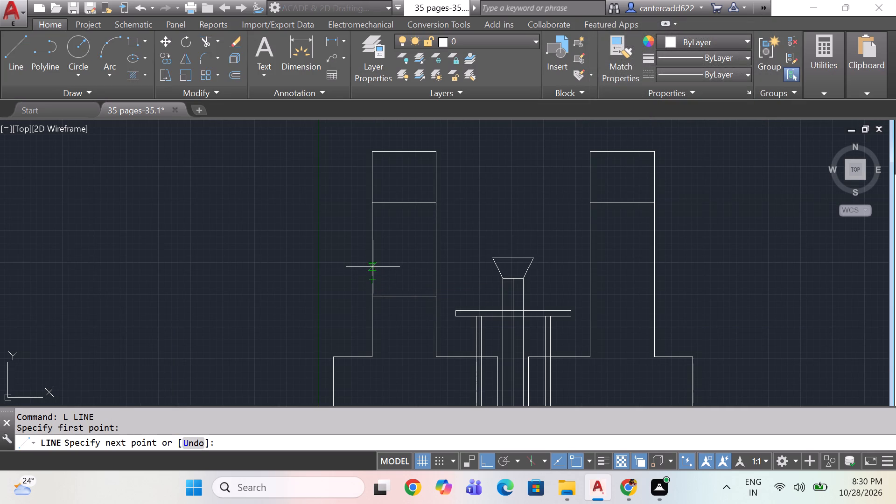
pyautogui.click(373, 267)
pyautogui.press('`')
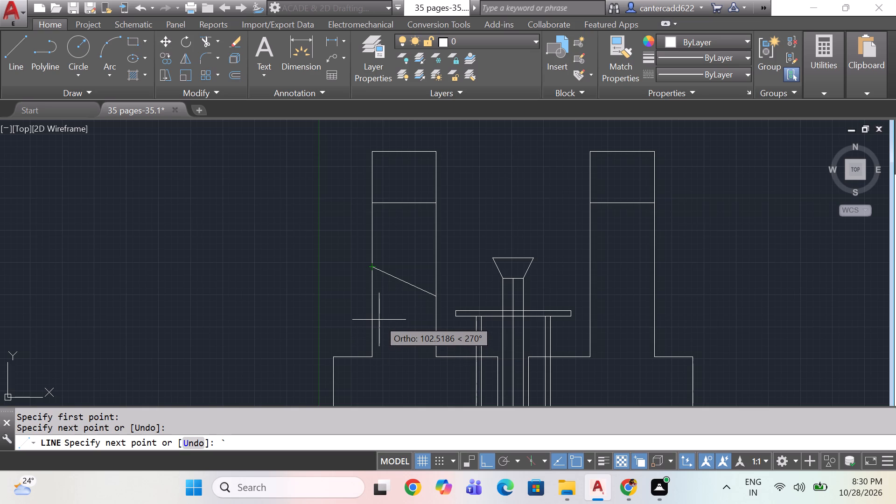
pyautogui.press('Escape')
# Move the slanted line slightly higher on the left upright by its midpoint.
pyautogui.click(399, 283)
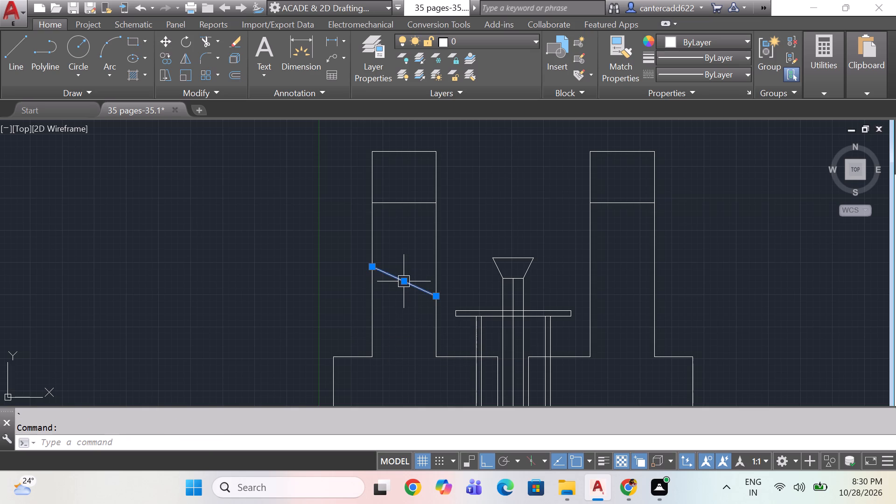
pyautogui.click(406, 280)
pyautogui.click(407, 264)
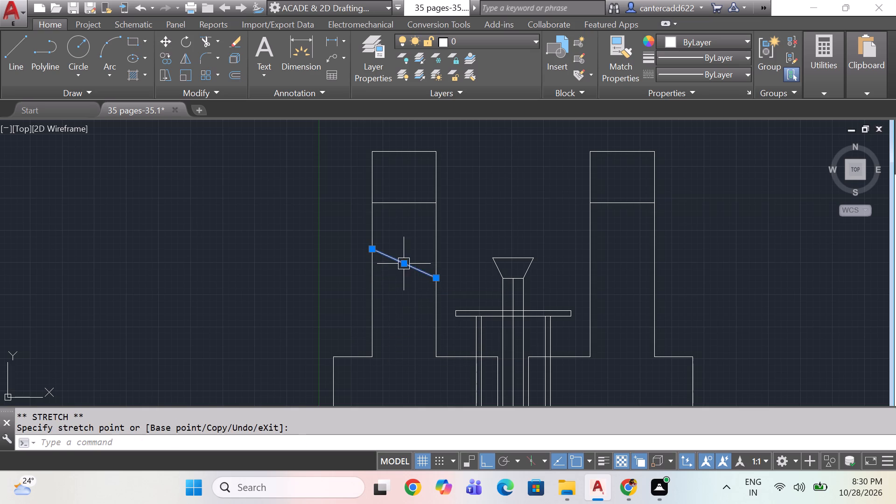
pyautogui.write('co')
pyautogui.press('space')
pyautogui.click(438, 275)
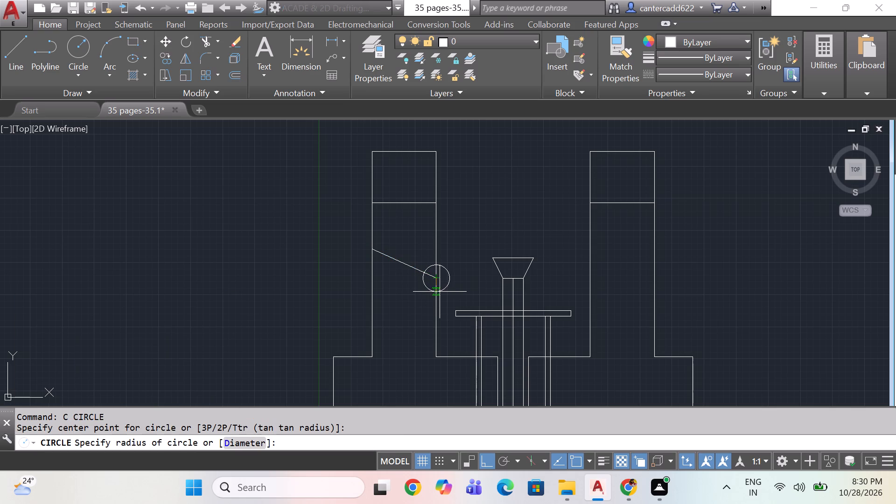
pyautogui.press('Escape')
# Copy the slanted line in the left upright 20 units straight down.
pyautogui.press('c')
pyautogui.press('o')
pyautogui.press('space')
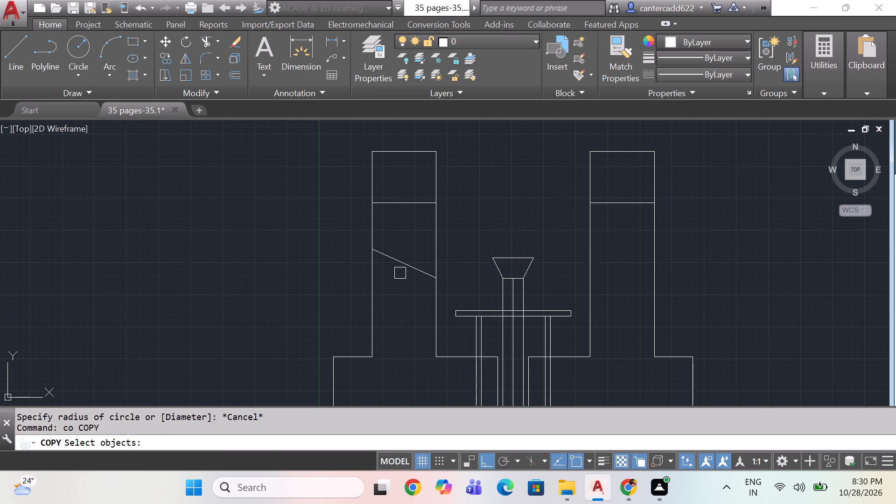
pyautogui.click(404, 267)
pyautogui.press('space')
pyautogui.click(404, 265)
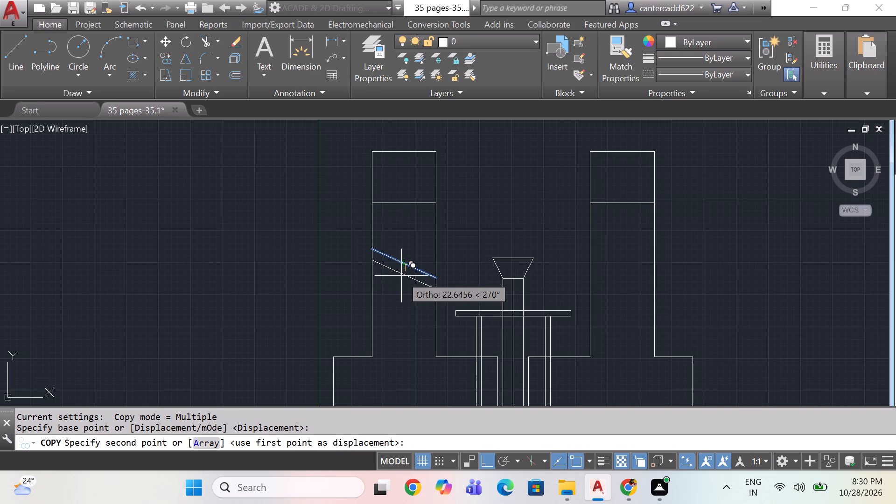
pyautogui.press('2')
pyautogui.press('0')
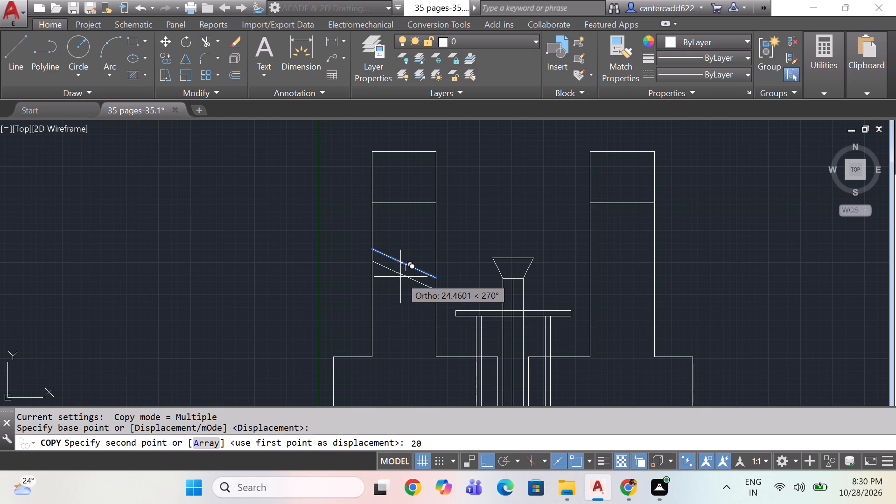
pyautogui.press('Return')
pyautogui.press('Escape')
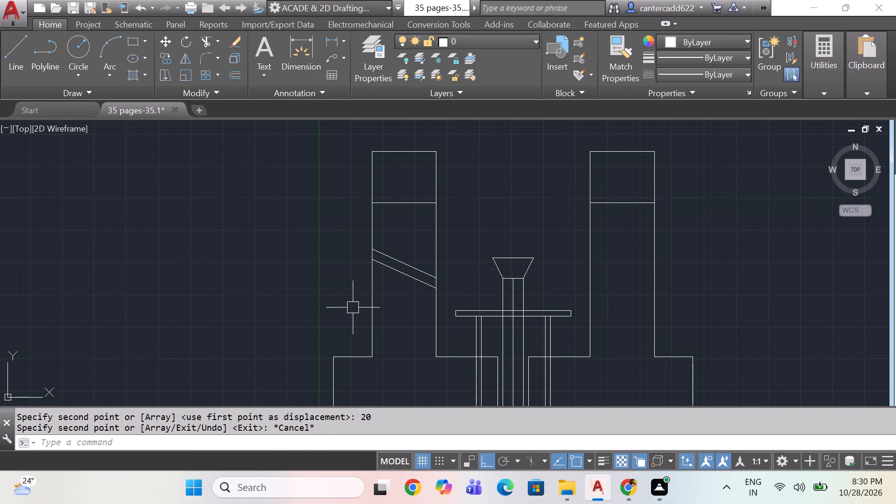
# Trim the left upright's inner edge between the two slanted lines.
pyautogui.write('tr')
pyautogui.press('space')
pyautogui.press('space')
pyautogui.scroll(3, 426, 280)
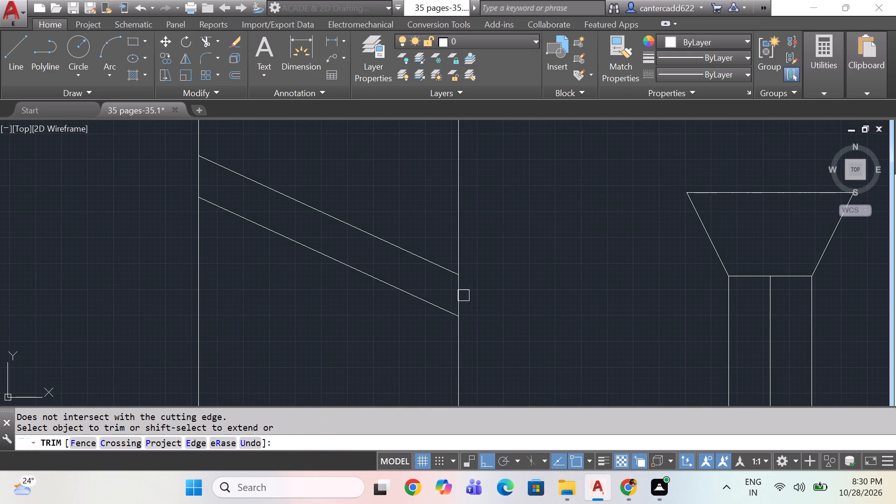
pyautogui.click(459, 295)
pyautogui.click(208, 179)
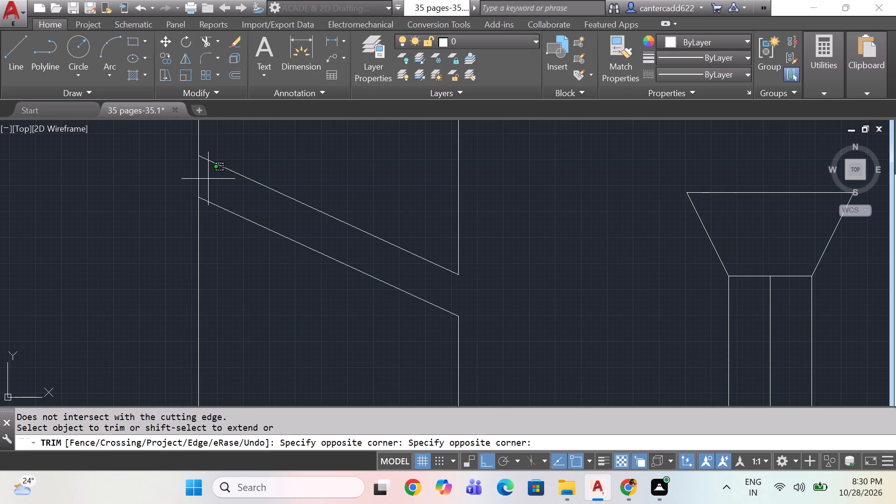
pyautogui.scroll(-1, 231, 207)
pyautogui.moveTo(232, 207); pyautogui.dragTo(234, 213, button='middle')
pyautogui.press('Escape')
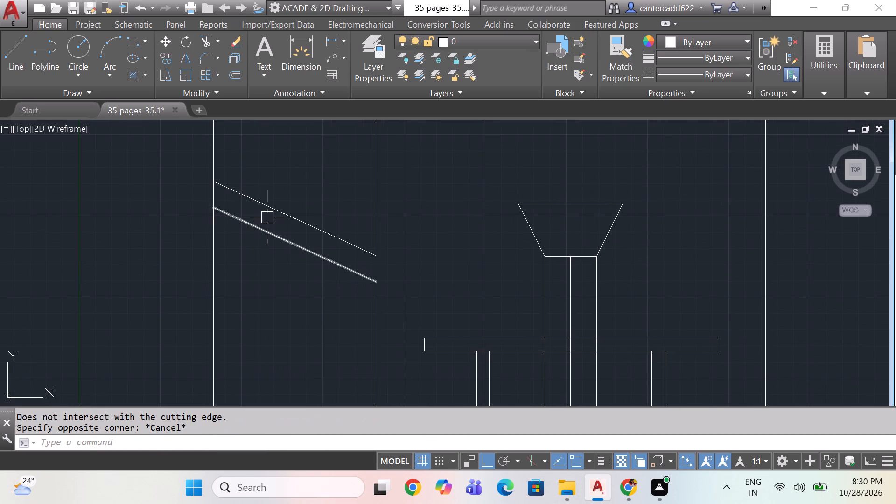
# Place small solid donuts with inside diameter 0 inside both ends of the horizontal bar, sizing the outside diameter by two points.
pyautogui.press('d')
pyautogui.press('o')
pyautogui.press('space')
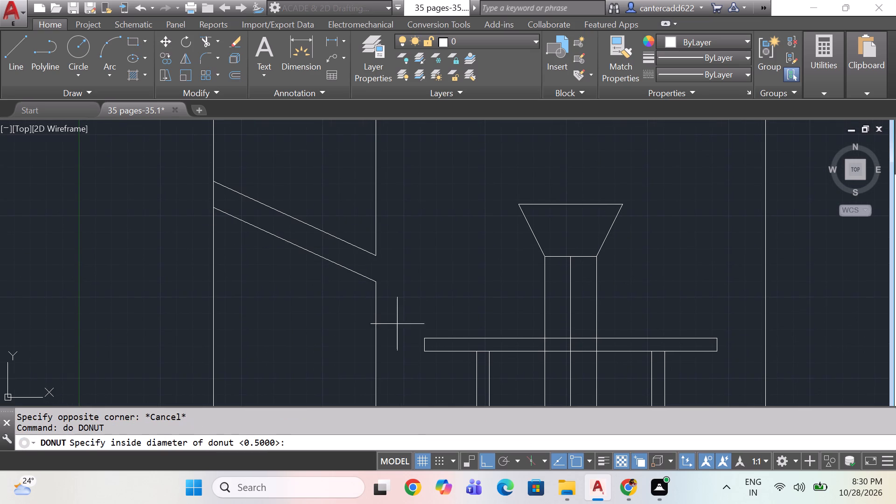
pyautogui.press('0')
pyautogui.press('space')
pyautogui.scroll(1, 436, 346)
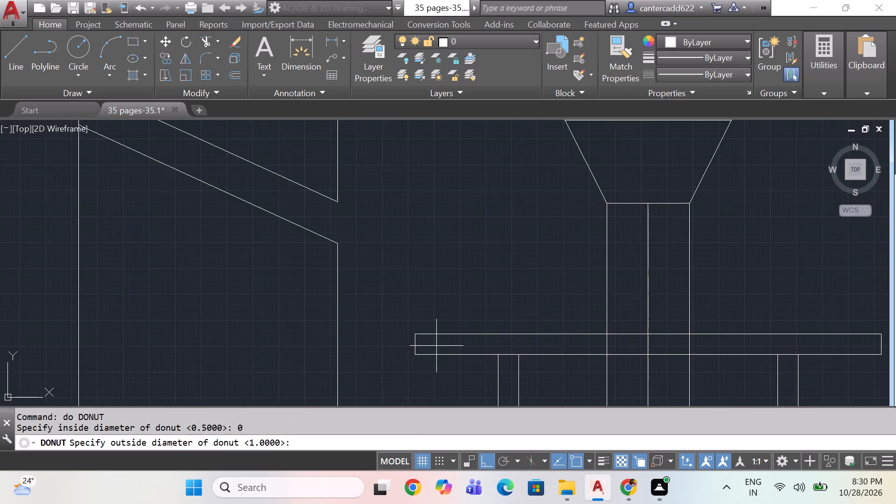
pyautogui.scroll(1, 436, 346)
pyautogui.click(427, 343)
pyautogui.click(439, 345)
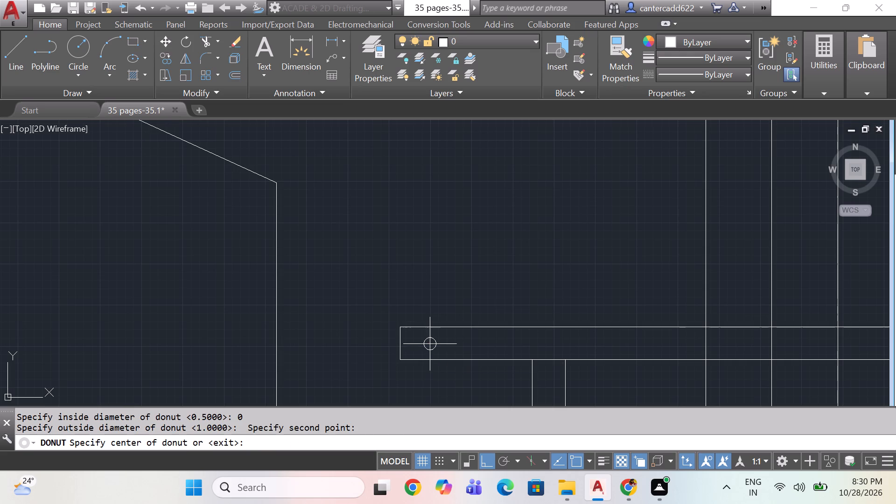
pyautogui.click(427, 344)
pyautogui.scroll(-2, 455, 343)
pyautogui.moveTo(539, 344); pyautogui.dragTo(431, 310, button='middle')
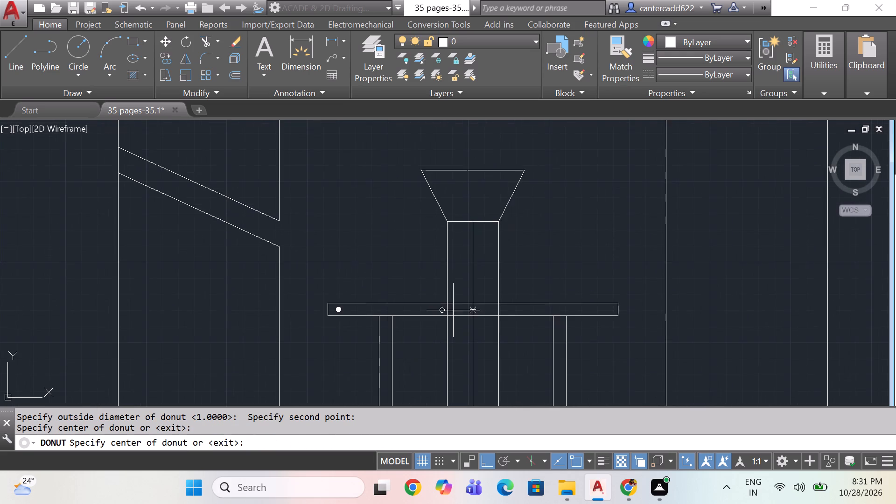
pyautogui.scroll(1, 593, 314)
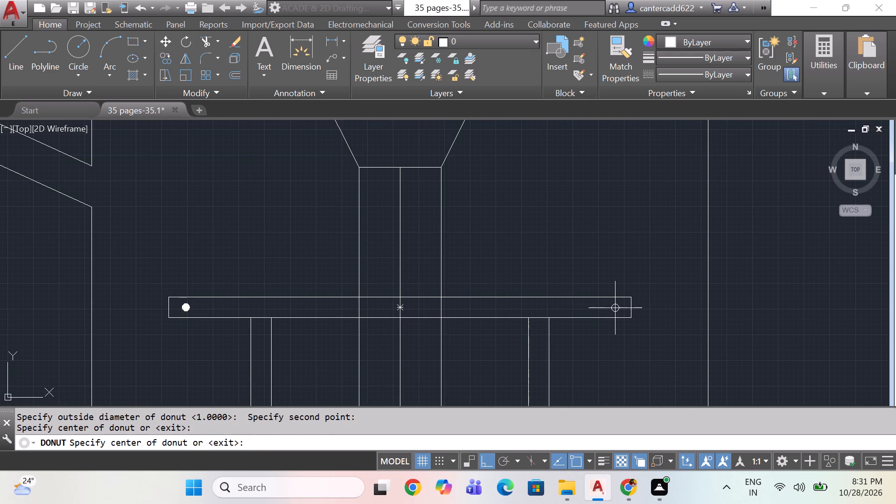
pyautogui.click(616, 308)
pyautogui.press('Escape')
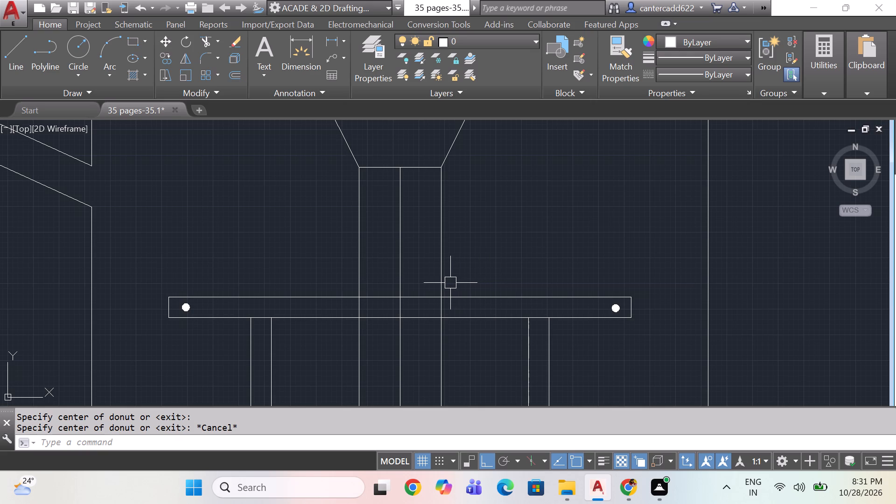
# With Ortho off, draw a line from the bar's left dot up through the left upright, then a horizontal run outward.
pyautogui.write('l')
pyautogui.press('space')
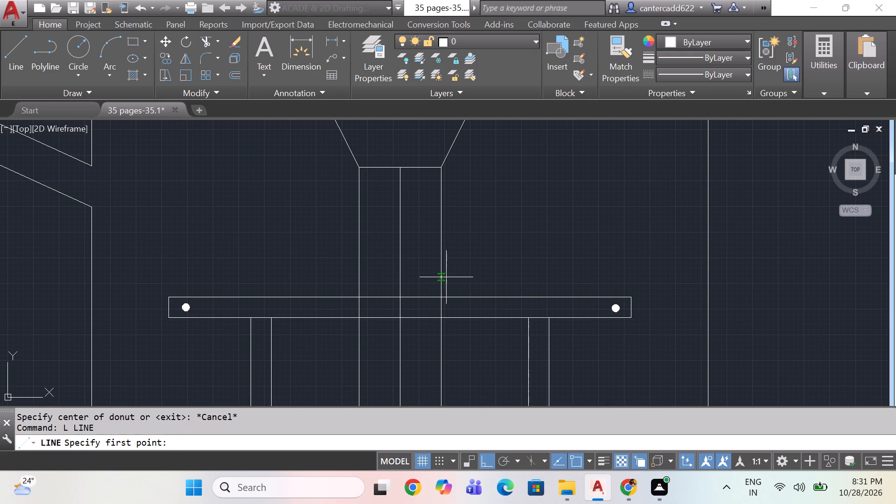
pyautogui.moveTo(287, 272); pyautogui.dragTo(317, 257, button='middle')
pyautogui.scroll(-3, 300, 250)
pyautogui.moveTo(300, 250); pyautogui.dragTo(299, 250, button='middle')
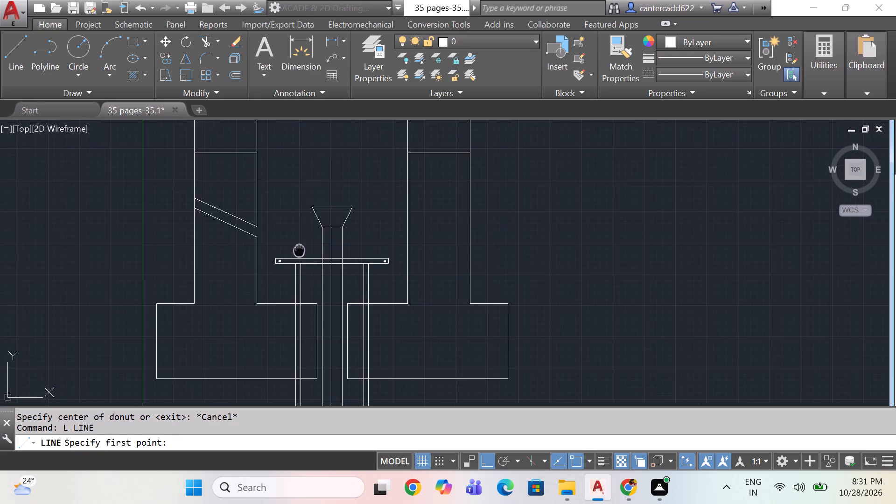
pyautogui.moveTo(299, 250); pyautogui.dragTo(316, 276, button='middle')
pyautogui.scroll(3, 294, 289)
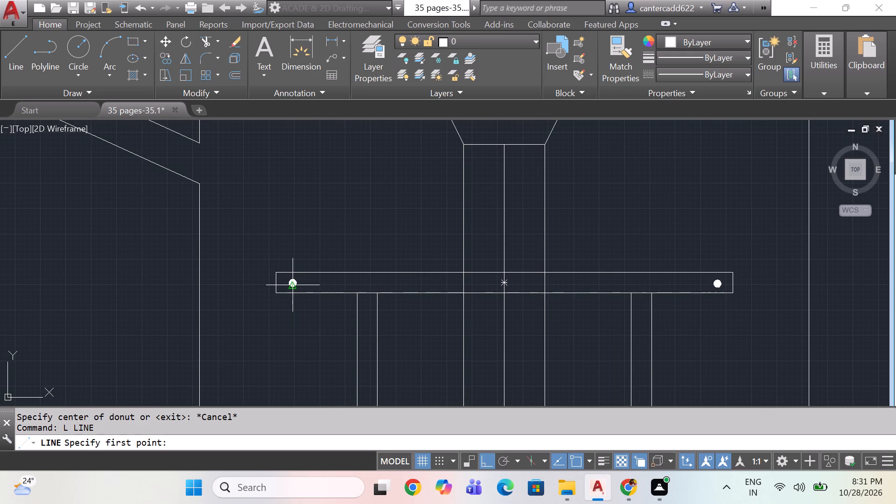
pyautogui.click(294, 284)
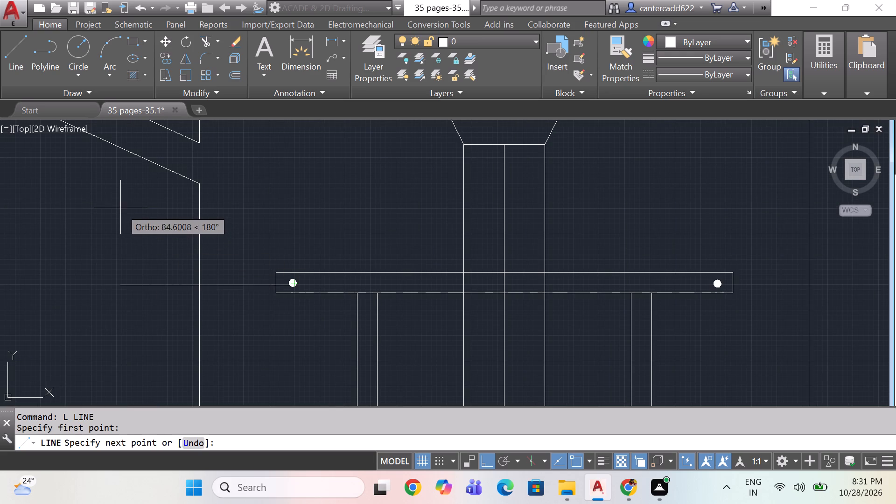
pyautogui.press('F8')
pyautogui.scroll(-2, 110, 196)
pyautogui.moveTo(59, 181); pyautogui.dragTo(114, 230, button='middle')
pyautogui.scroll(-1, 70, 197)
pyautogui.moveTo(70, 197); pyautogui.dragTo(120, 233, button='middle')
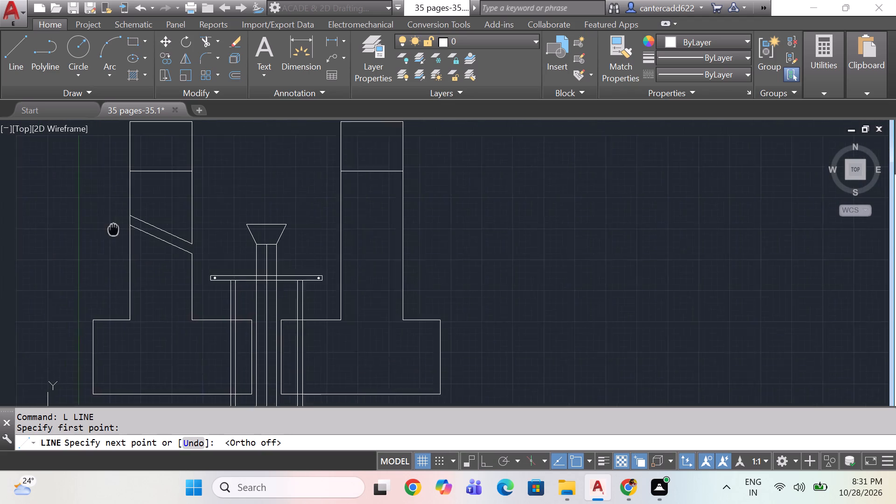
pyautogui.moveTo(120, 233); pyautogui.dragTo(140, 242, button='middle')
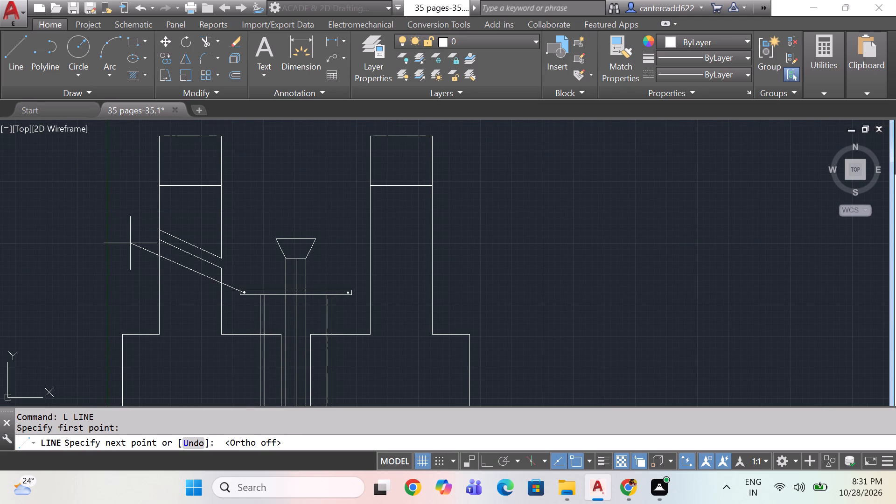
pyautogui.click(127, 244)
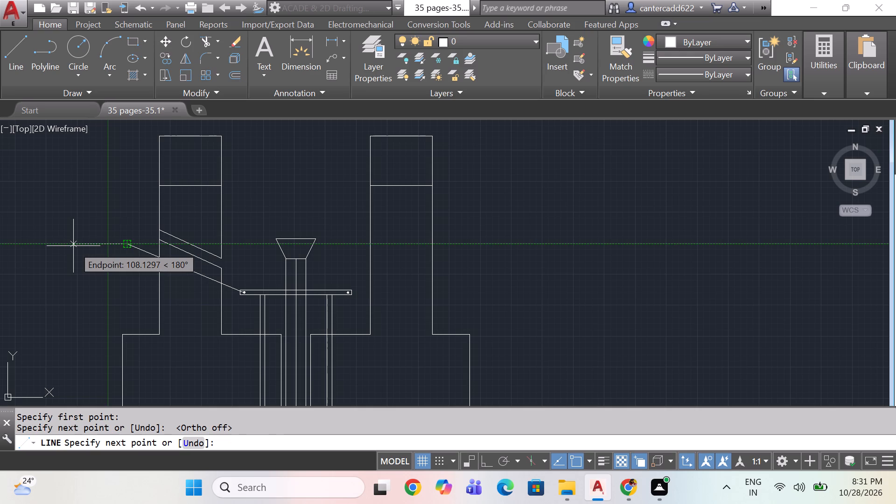
pyautogui.click(43, 243)
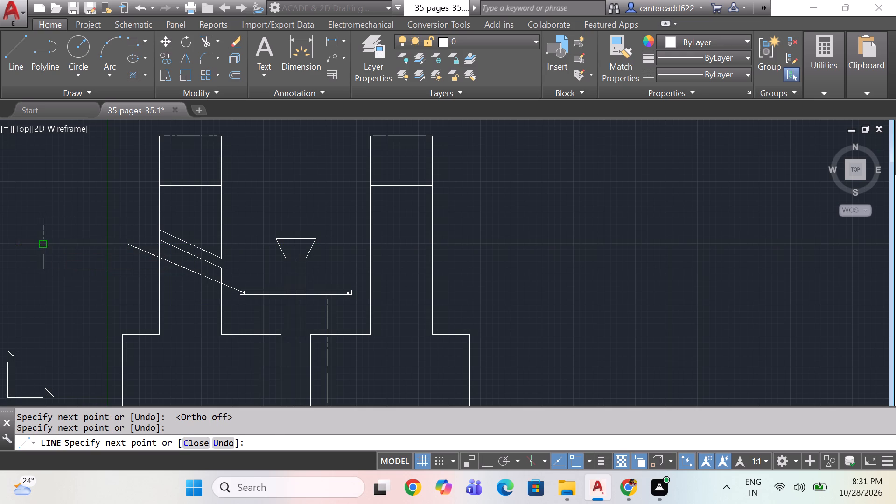
pyautogui.press('Escape')
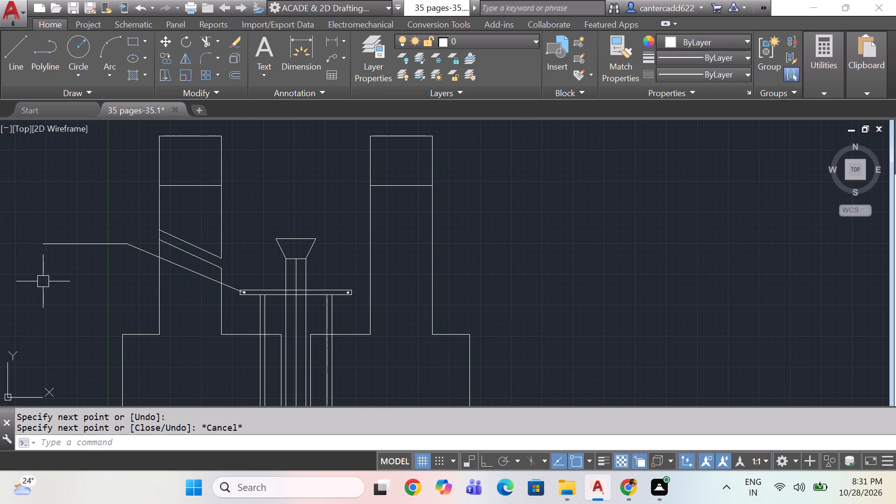
# Draw an S-shaped fit spline crossing the outer end of the horizontal line left of the upright.
pyautogui.press('s')
pyautogui.write('pl')
pyautogui.press('space')
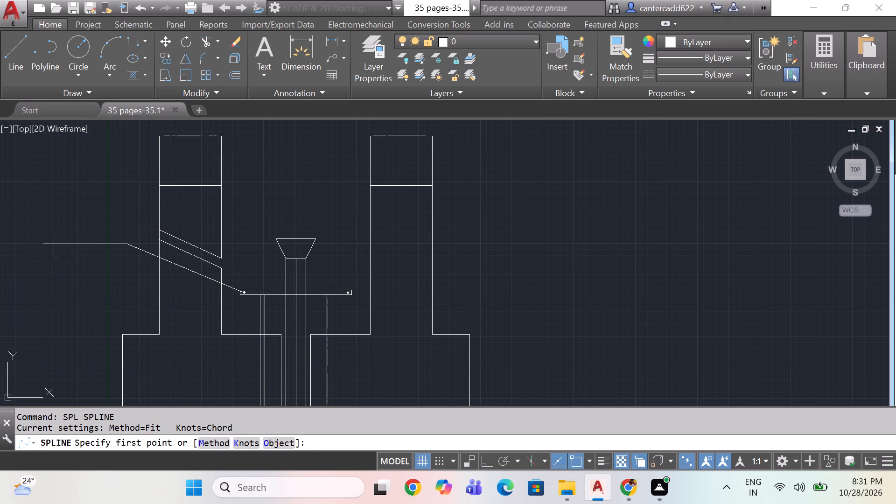
pyautogui.click(27, 221)
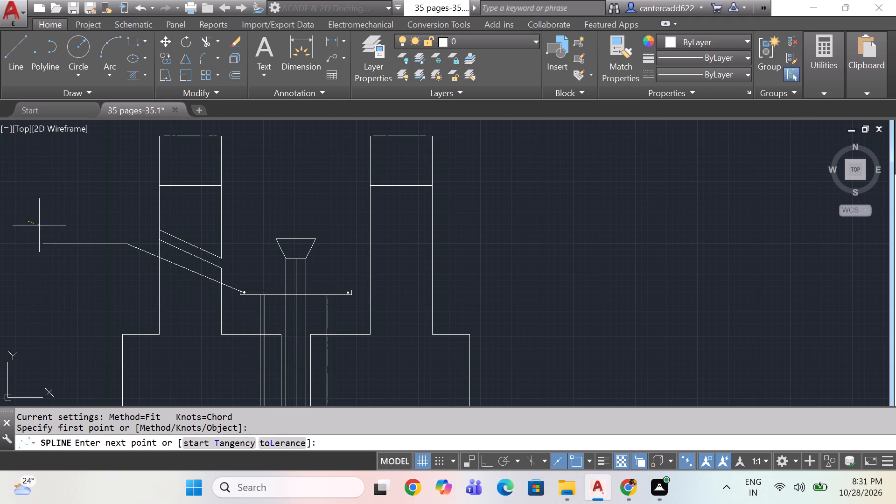
pyautogui.click(39, 226)
pyautogui.moveTo(42, 241); pyautogui.dragTo(42, 245)
pyautogui.click(43, 261)
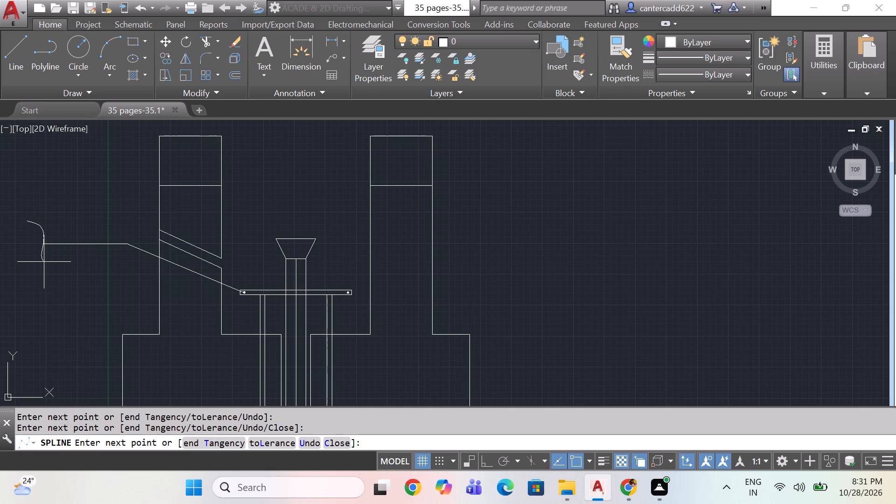
pyautogui.click(49, 267)
pyautogui.click(56, 268)
pyautogui.press('space')
# Select the break curve, horizontal run and angled line together and use Join to merge the line segments into one polyline.
pyautogui.moveTo(73, 207); pyautogui.dragTo(53, 238)
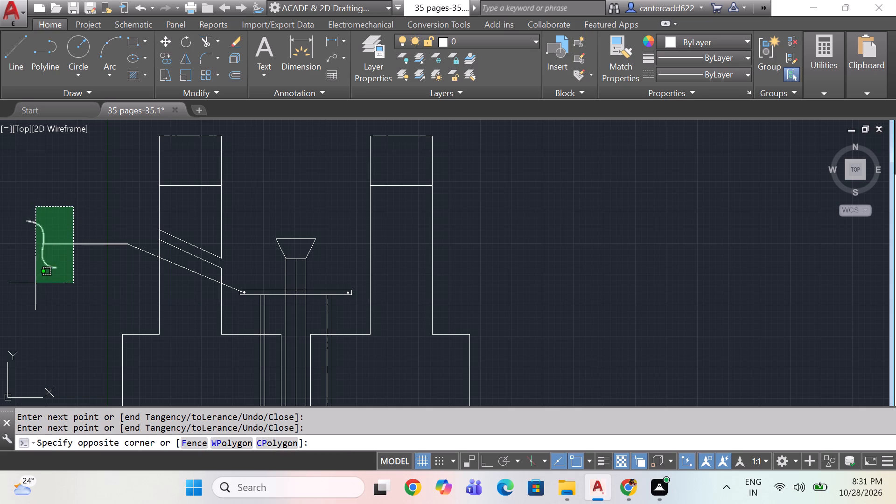
pyautogui.click(35, 283)
pyautogui.click(135, 250)
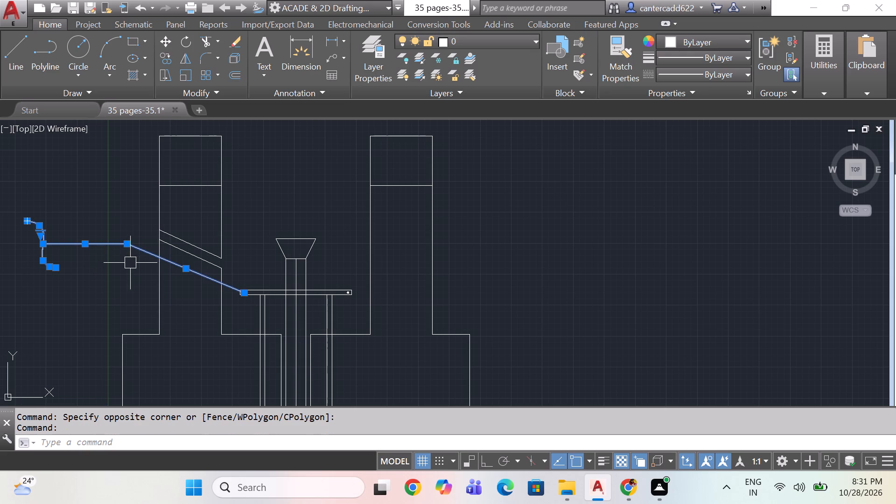
pyautogui.write('j')
pyautogui.press('space')
# Set the joined line and the break curve to a 0.40 mm lineweight and turn on lineweight display.
pyautogui.moveTo(132, 232); pyautogui.dragTo(94, 243)
pyautogui.click(17, 270)
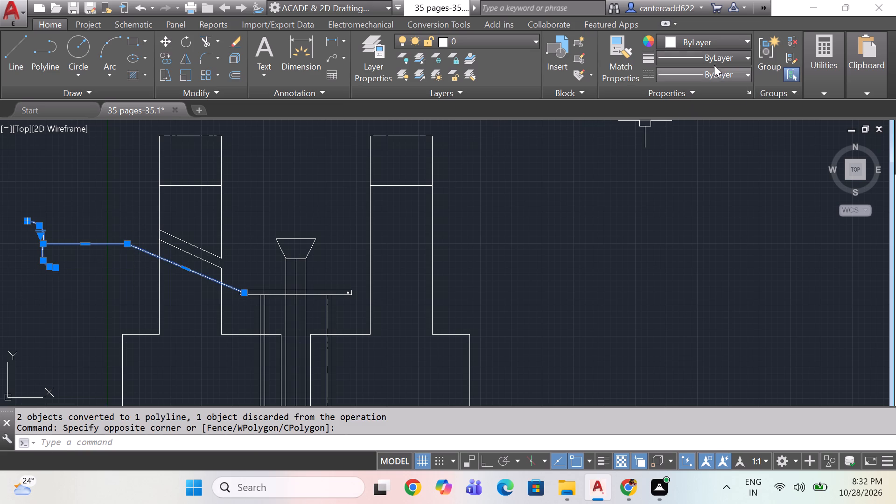
pyautogui.click(715, 63)
pyautogui.scroll(-3, 685, 181)
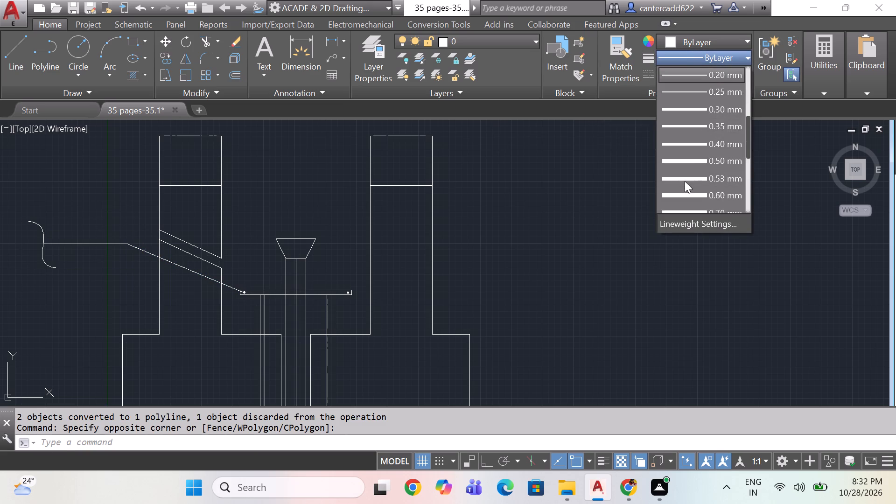
pyautogui.click(696, 143)
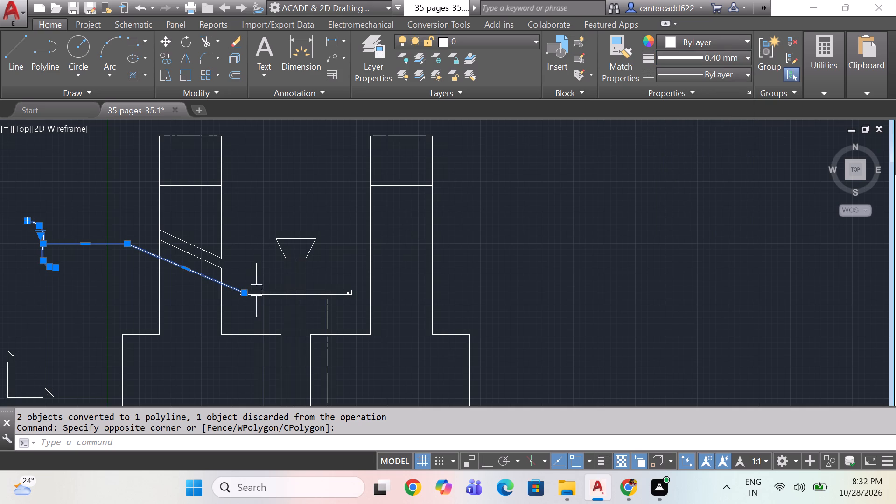
pyautogui.click(599, 460)
pyautogui.moveTo(364, 358); pyautogui.dragTo(387, 348, button='middle')
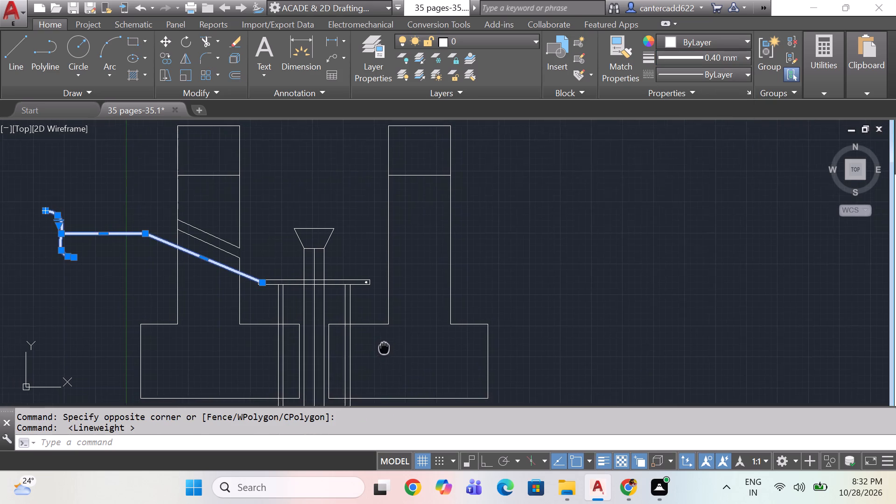
pyautogui.moveTo(387, 348); pyautogui.dragTo(418, 355, button='middle')
pyautogui.press('Escape')
# Stretch the left upright's sloped opening about 44.24 units straight down with Ortho on, enclosing both slanted lines in a crossing polygon.
pyautogui.scroll(2, 253, 265)
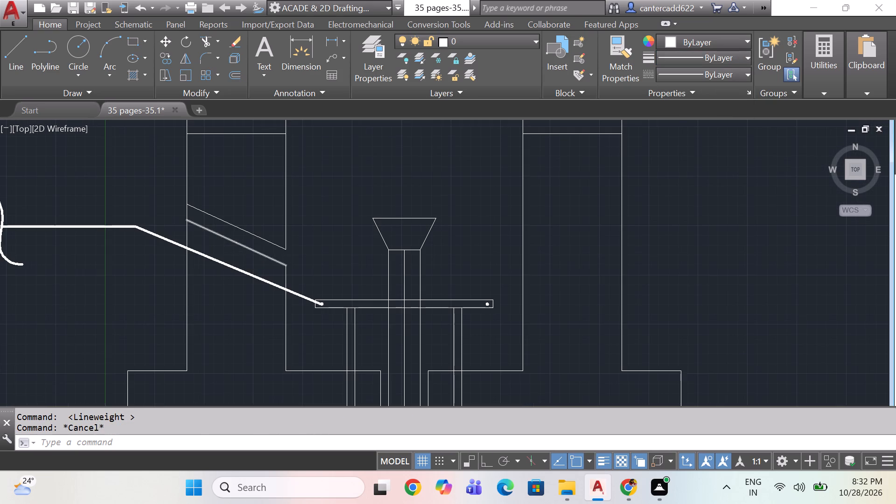
pyautogui.press('s')
pyautogui.press('space')
pyautogui.moveTo(326, 167); pyautogui.dragTo(325, 171, button='middle')
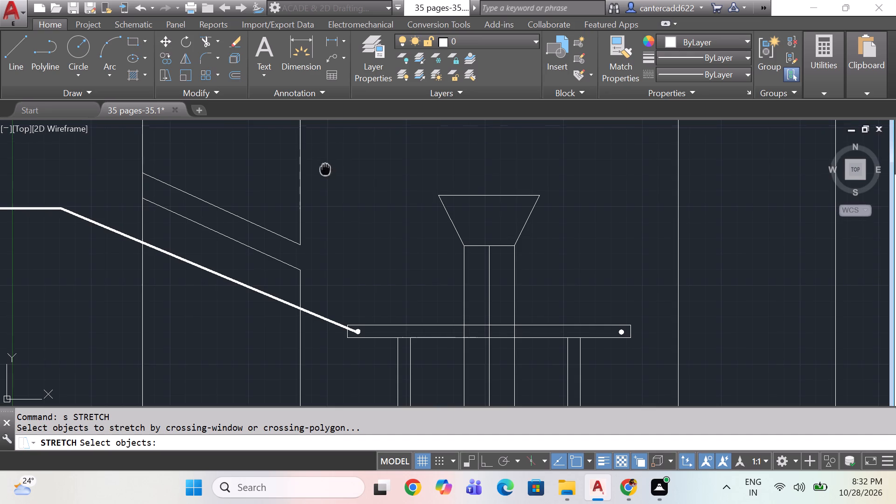
pyautogui.moveTo(325, 171); pyautogui.dragTo(299, 245, button='middle')
pyautogui.moveTo(314, 184); pyautogui.dragTo(303, 190)
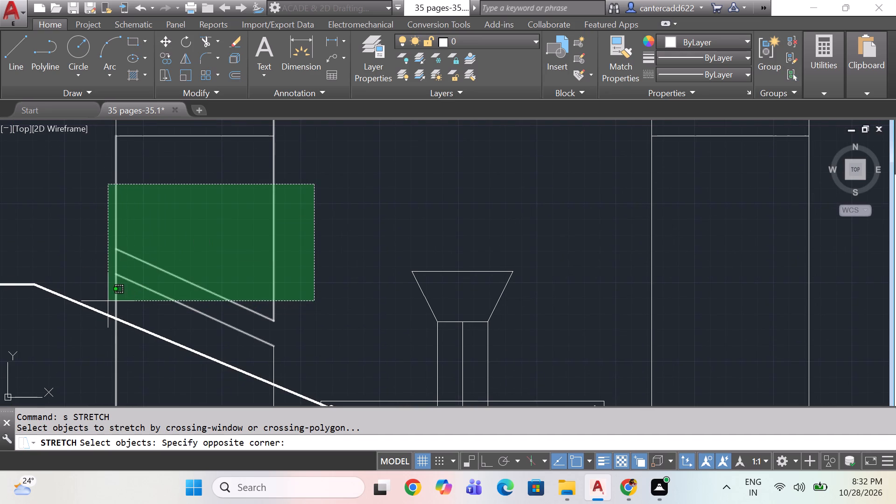
pyautogui.click(307, 285)
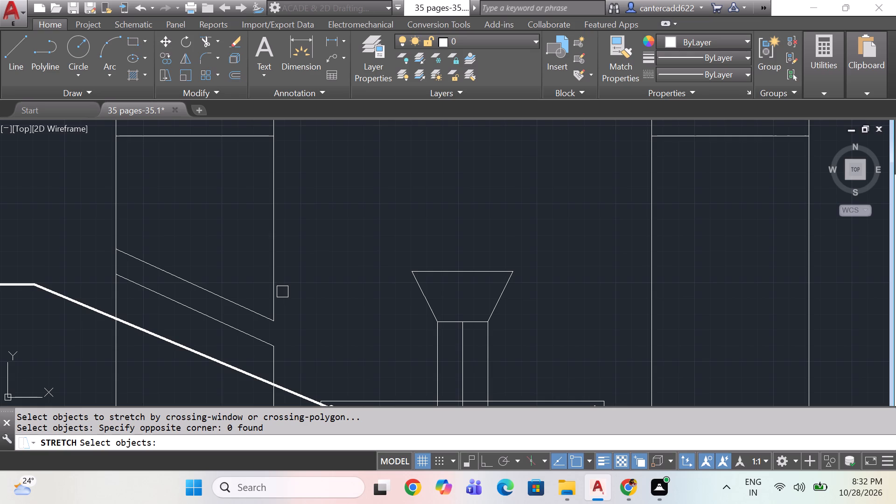
pyautogui.press('c')
pyautogui.write('p')
pyautogui.press('space')
pyautogui.moveTo(298, 236); pyautogui.dragTo(301, 253)
pyautogui.click(291, 363)
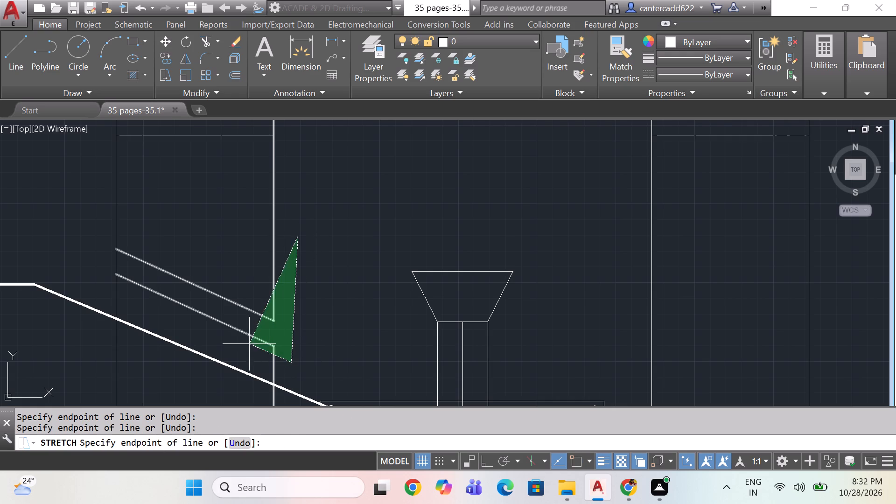
pyautogui.moveTo(216, 338); pyautogui.dragTo(169, 319)
pyautogui.click(85, 271)
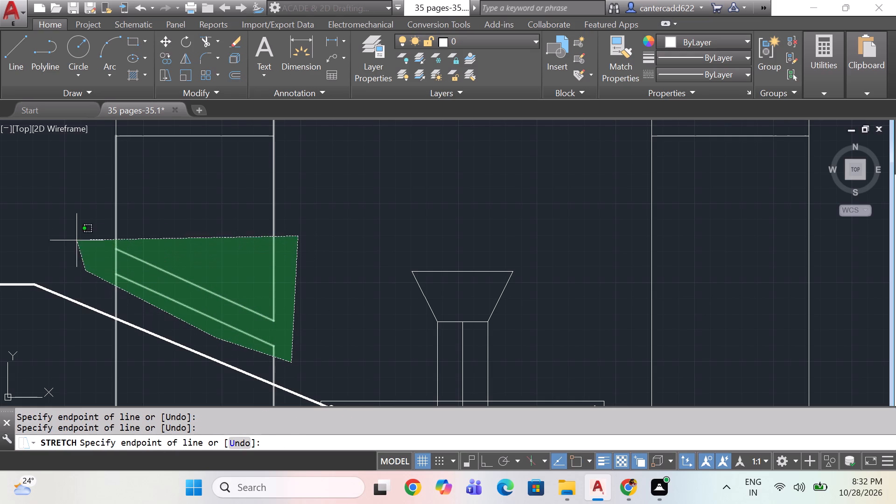
pyautogui.click(95, 210)
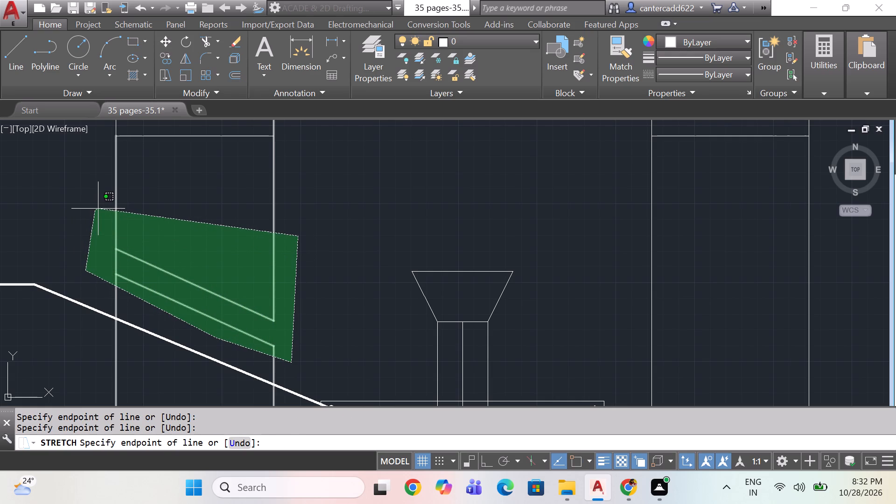
pyautogui.press('Return')
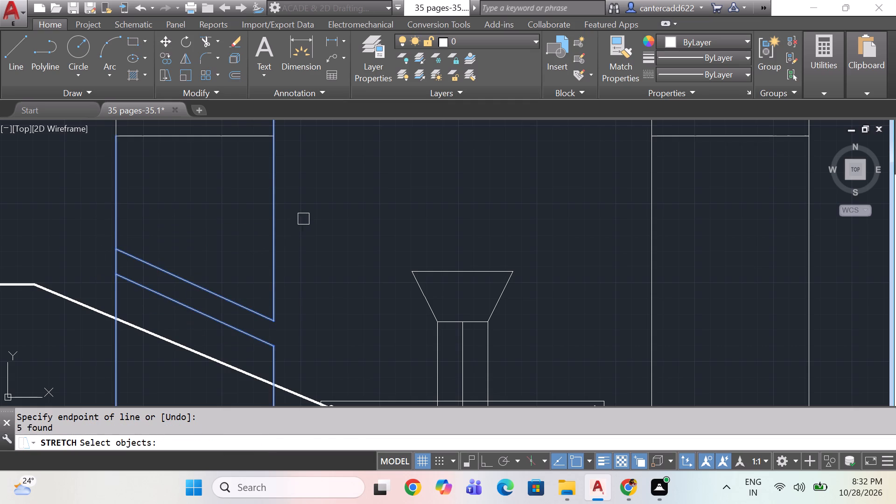
pyautogui.press('space')
pyautogui.click(307, 217)
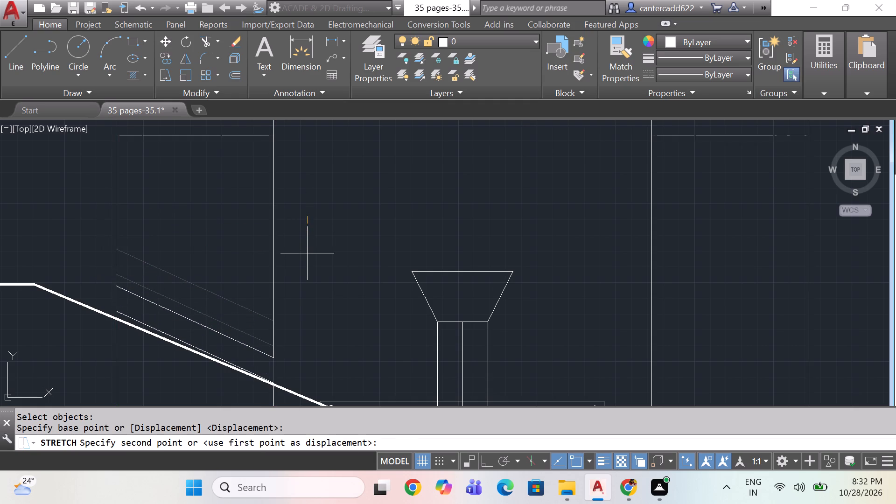
pyautogui.press('F8')
pyautogui.scroll(-1, 307, 253)
pyautogui.moveTo(307, 253); pyautogui.dragTo(305, 220, button='middle')
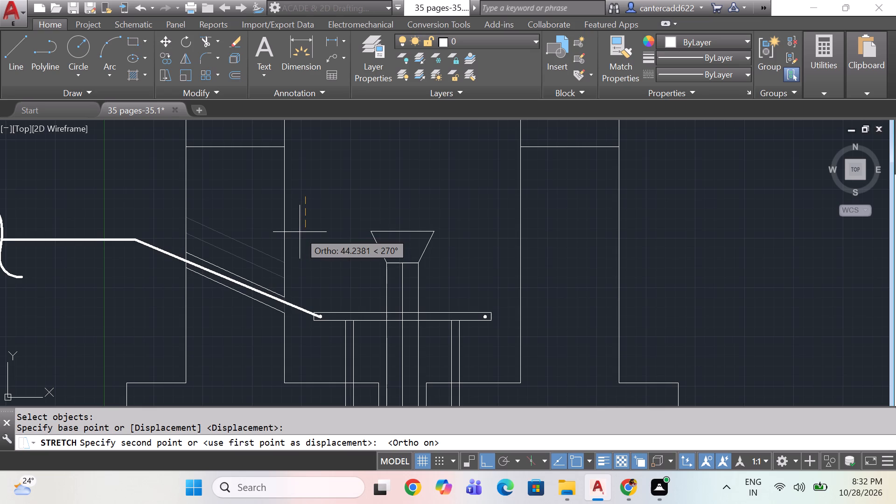
pyautogui.click(300, 232)
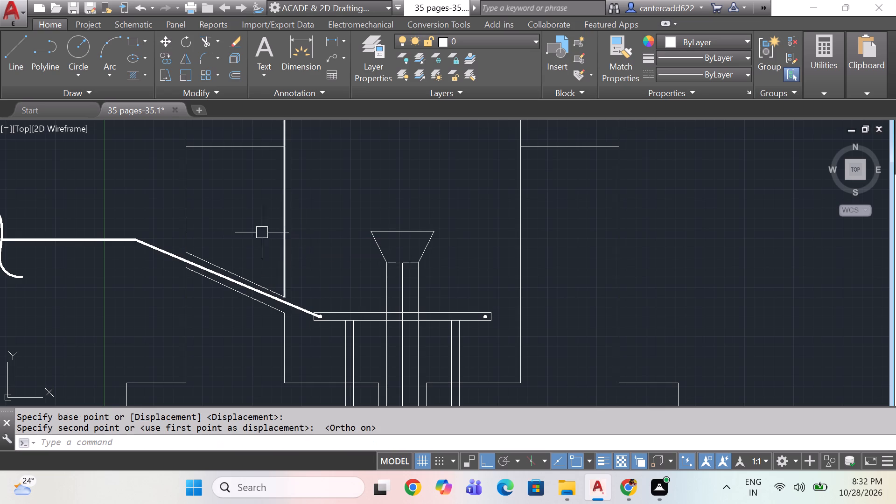
# Stretch the sloped opening in the left upright about 5.22 units straight up, around the thick angled line.
pyautogui.scroll(2, 249, 310)
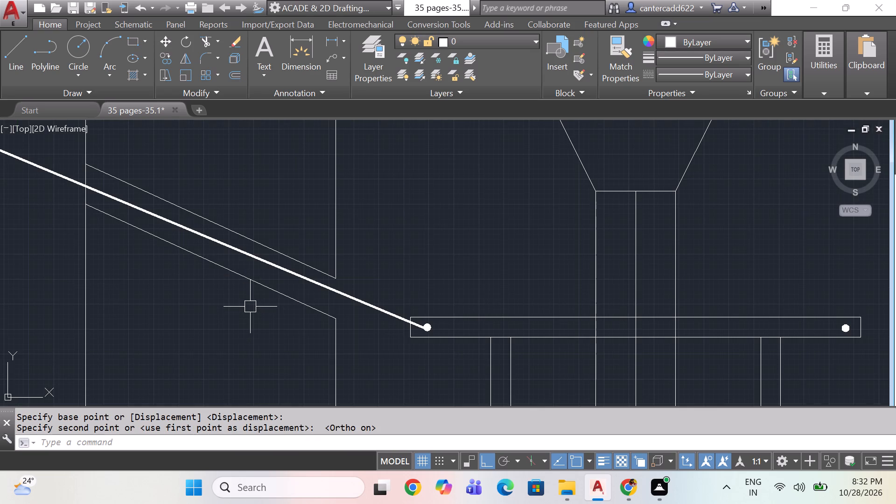
pyautogui.scroll(-1, 248, 301)
pyautogui.moveTo(179, 286); pyautogui.dragTo(265, 287, button='middle')
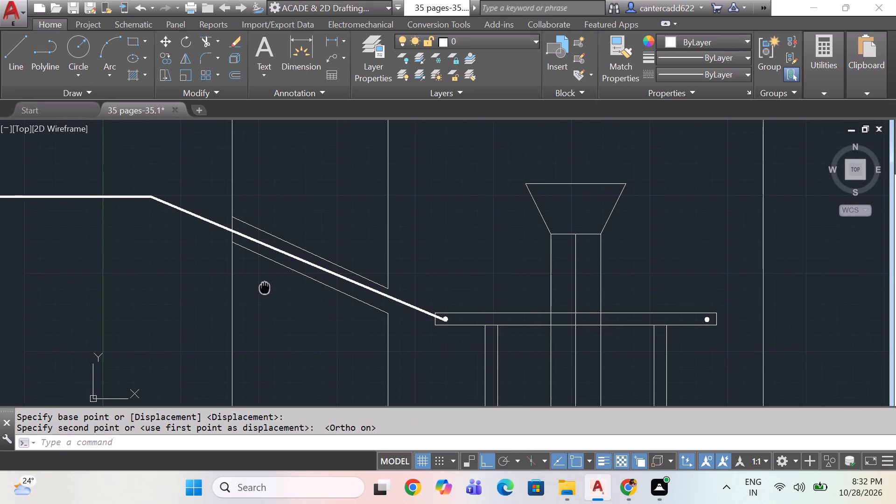
pyautogui.moveTo(265, 287); pyautogui.dragTo(268, 289, button='middle')
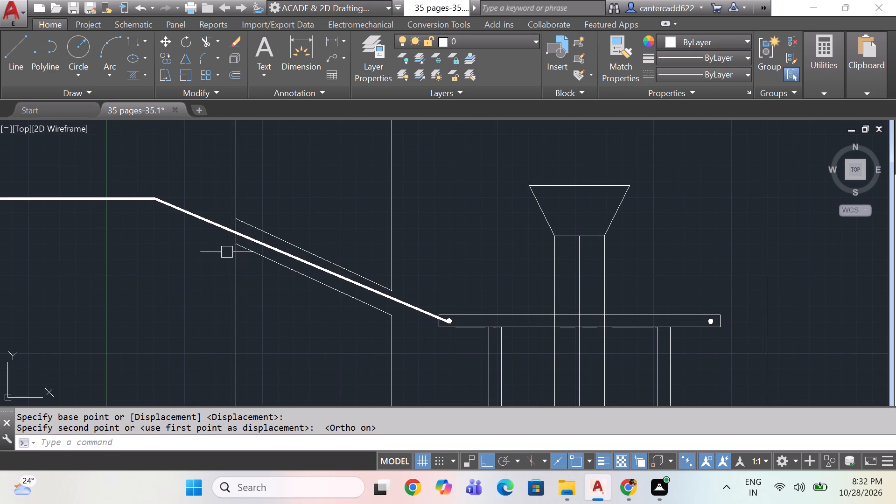
pyautogui.press('s')
pyautogui.press('space')
pyautogui.click(420, 215)
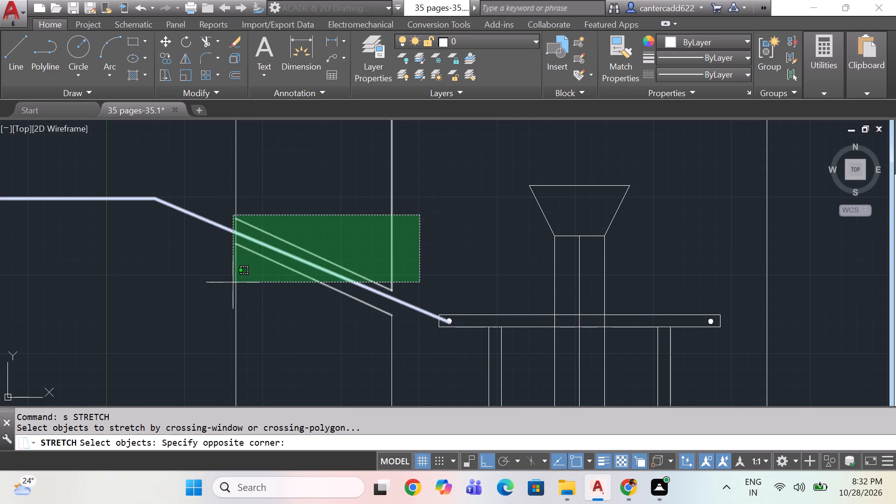
pyautogui.click(203, 335)
pyautogui.press('space')
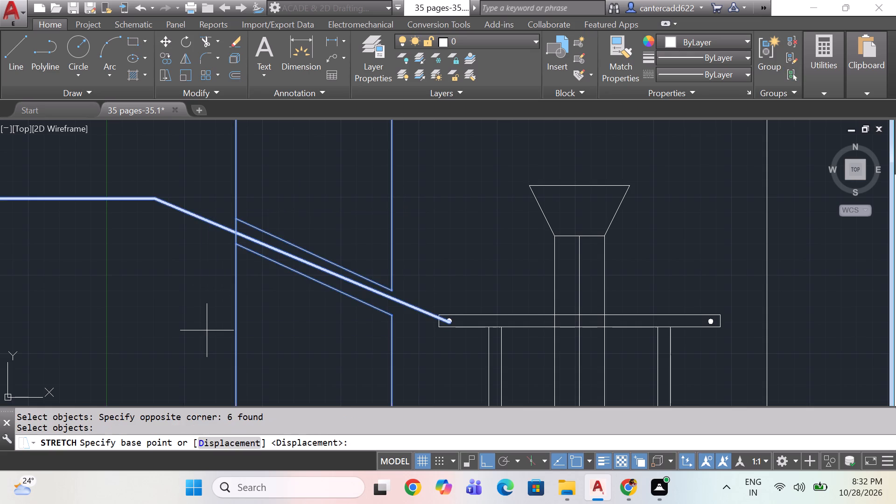
pyautogui.click(207, 330)
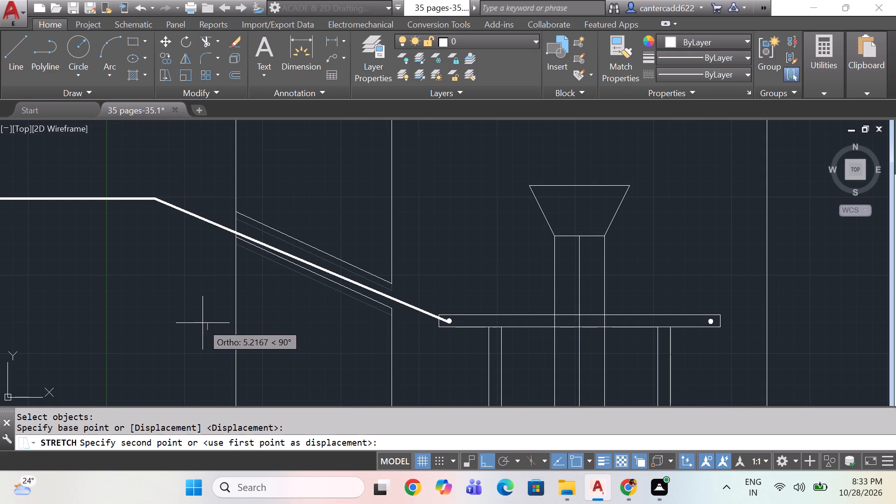
pyautogui.click(203, 323)
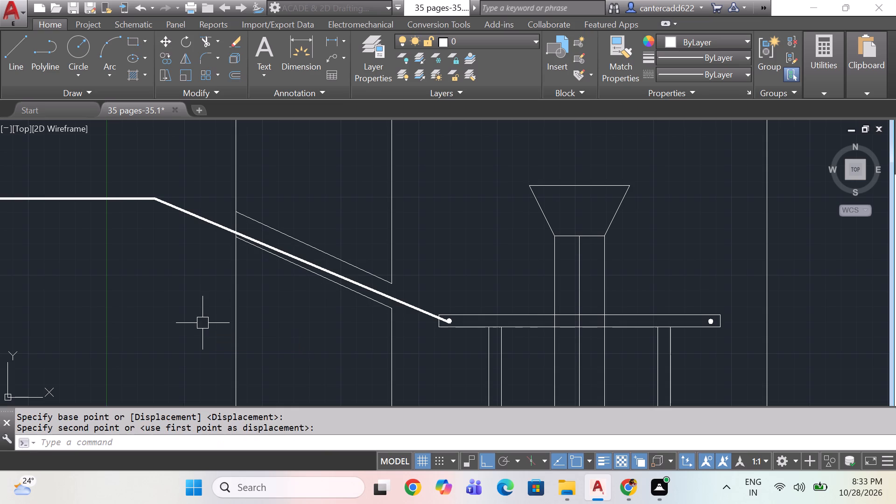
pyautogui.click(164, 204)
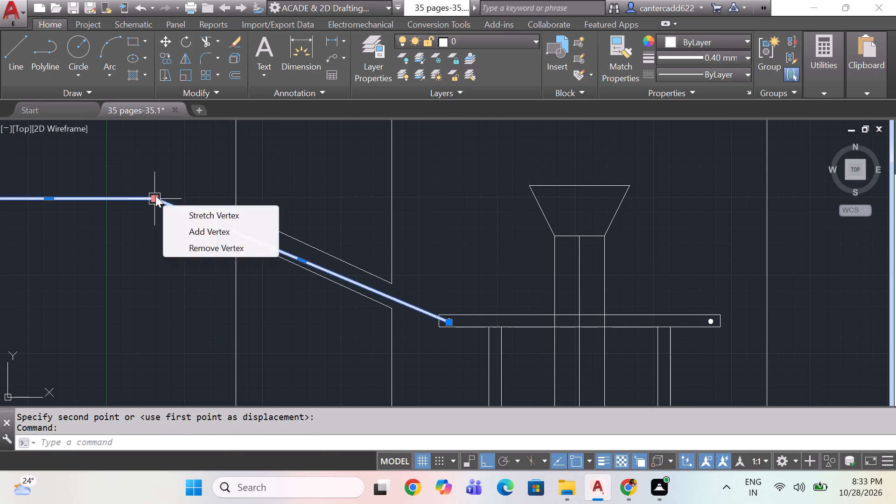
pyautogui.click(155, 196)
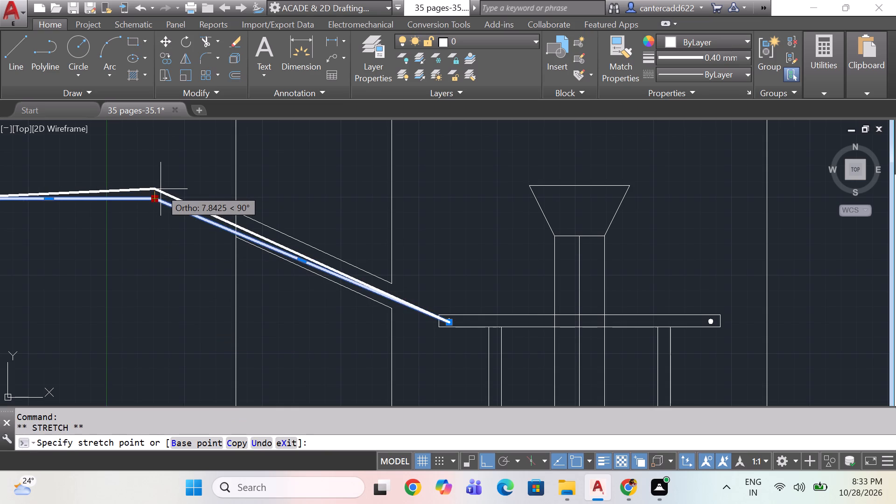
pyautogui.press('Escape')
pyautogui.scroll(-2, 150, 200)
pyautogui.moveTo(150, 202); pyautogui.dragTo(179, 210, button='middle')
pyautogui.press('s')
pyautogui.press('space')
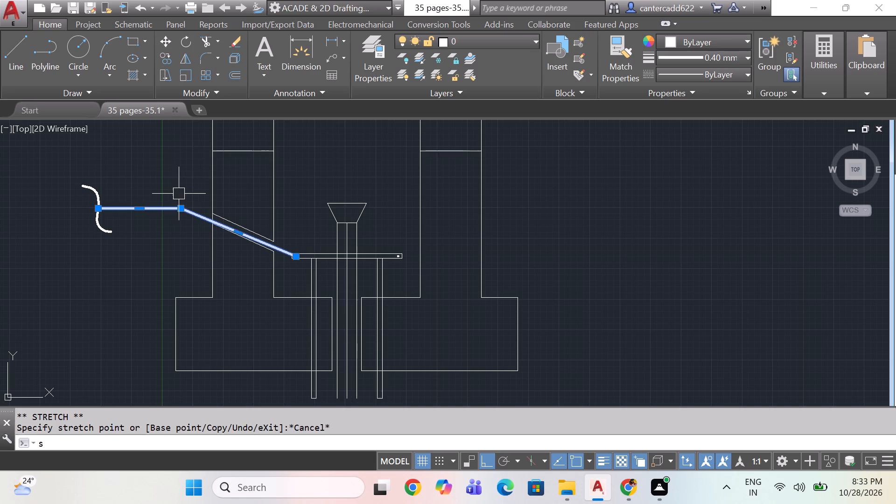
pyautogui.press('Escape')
# Stretch the thick line's bend, horizontal run and break curve about 7.64 units up, keeping the end at the bar's left dot fixed.
pyautogui.write('s')
pyautogui.press('space')
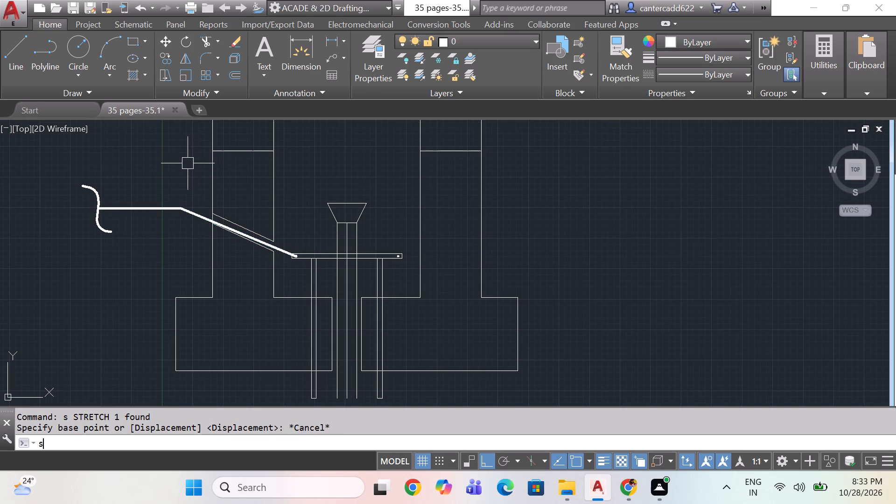
pyautogui.moveTo(188, 163); pyautogui.dragTo(180, 165)
pyautogui.click(53, 246)
pyautogui.press('space')
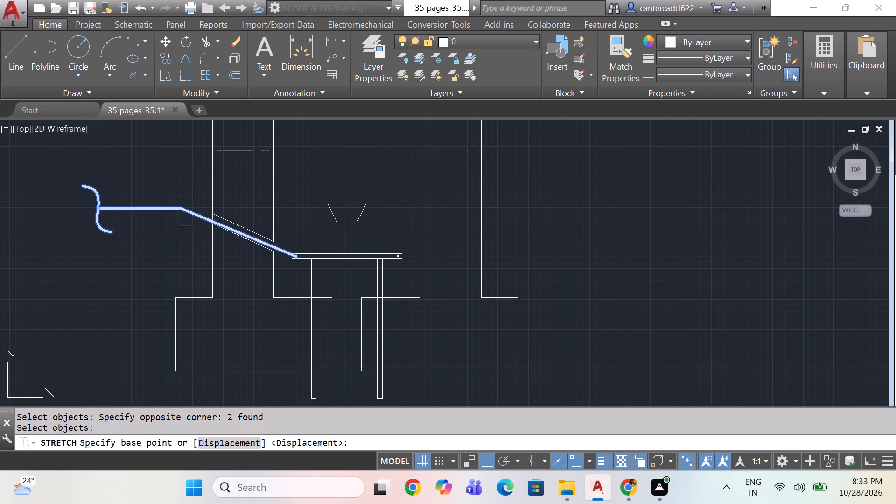
pyautogui.scroll(3, 189, 223)
pyautogui.click(151, 166)
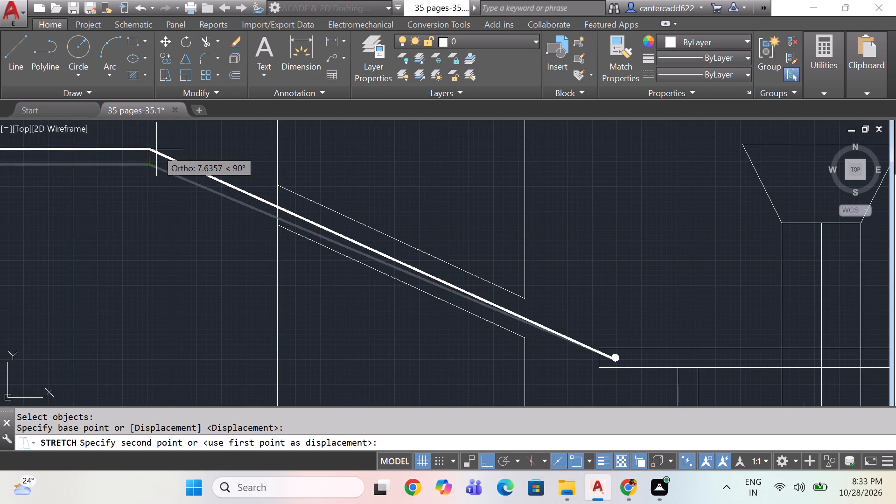
pyautogui.click(156, 149)
# Save the drawing.
pyautogui.scroll(-2, 151, 162)
pyautogui.scroll(-1, 149, 231)
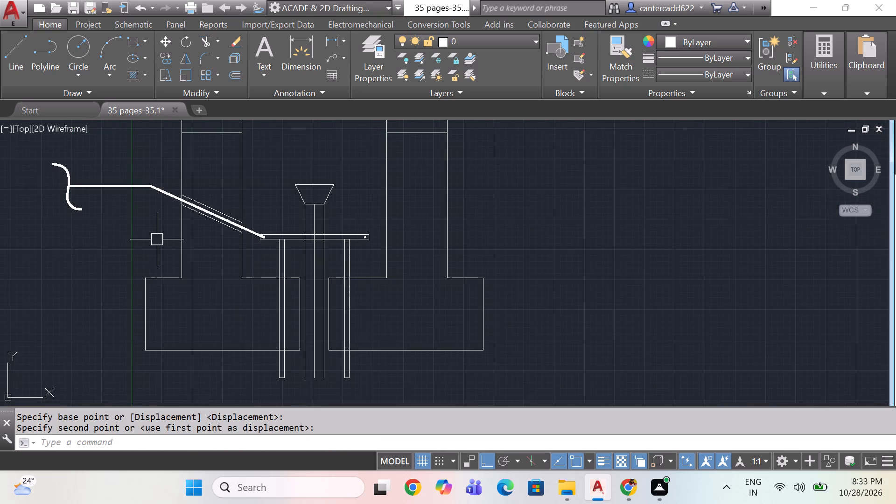
pyautogui.moveTo(157, 240); pyautogui.dragTo(190, 253, button='middle')
pyautogui.hotkey('ctrl', 's')
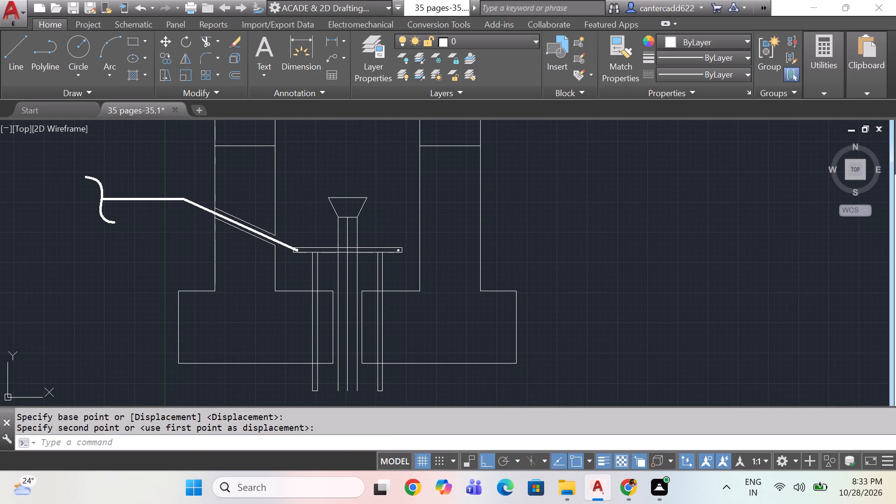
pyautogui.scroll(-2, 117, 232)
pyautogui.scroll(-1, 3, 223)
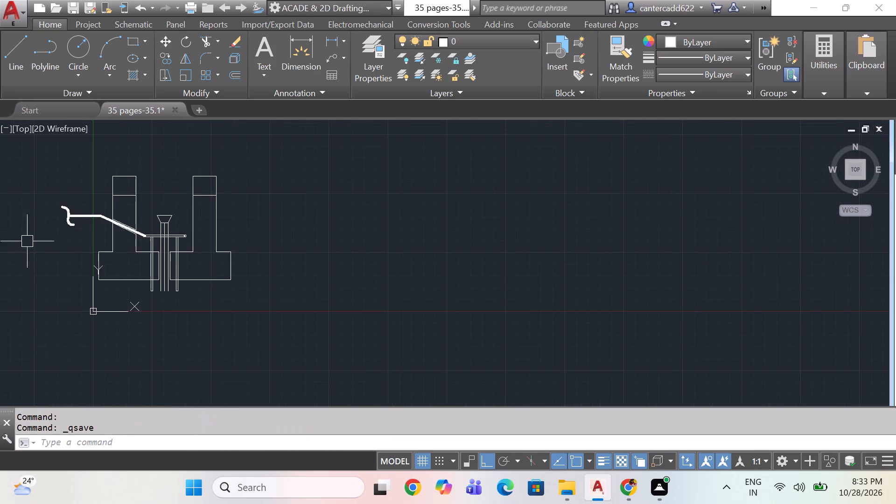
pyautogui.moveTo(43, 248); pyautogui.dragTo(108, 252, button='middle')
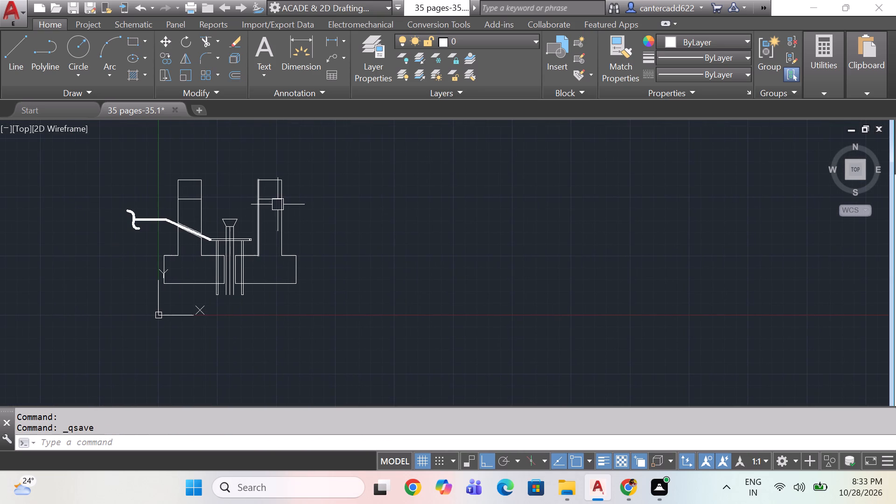
# Set the lineweight of the thick angled line and its break curve to 0.30 mm.
pyautogui.click(697, 72)
pyautogui.press('Escape')
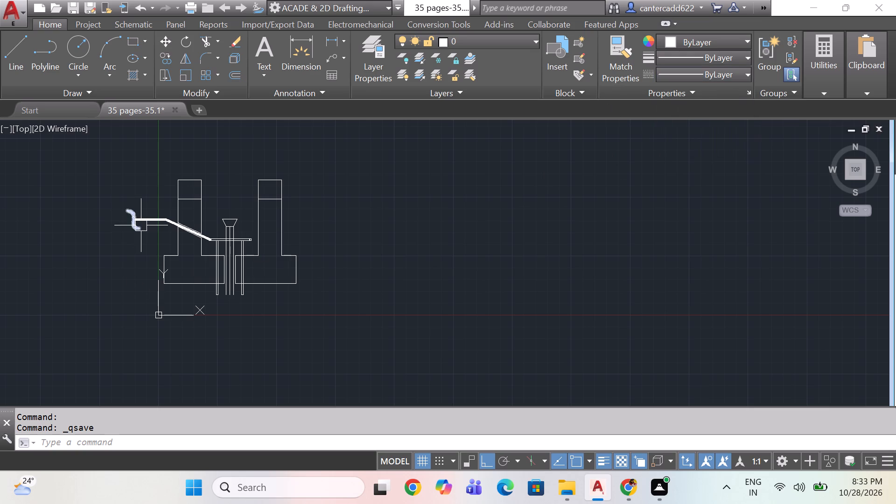
pyautogui.moveTo(147, 202); pyautogui.dragTo(120, 225)
pyautogui.click(89, 251)
pyautogui.click(707, 51)
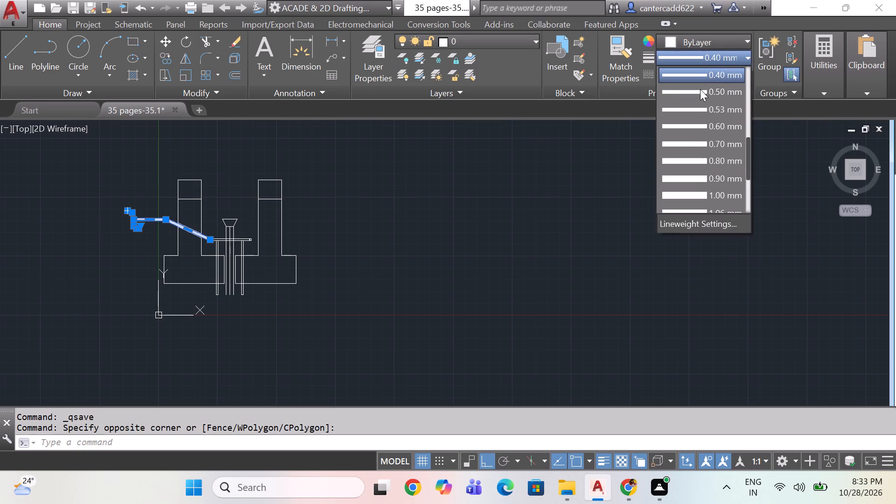
pyautogui.scroll(3, 726, 127)
pyautogui.scroll(-1, 706, 181)
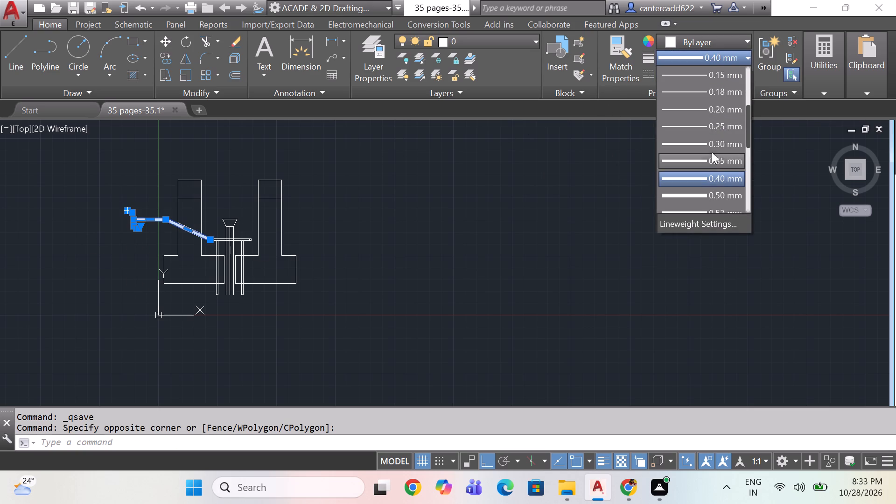
pyautogui.click(714, 148)
pyautogui.press('Escape')
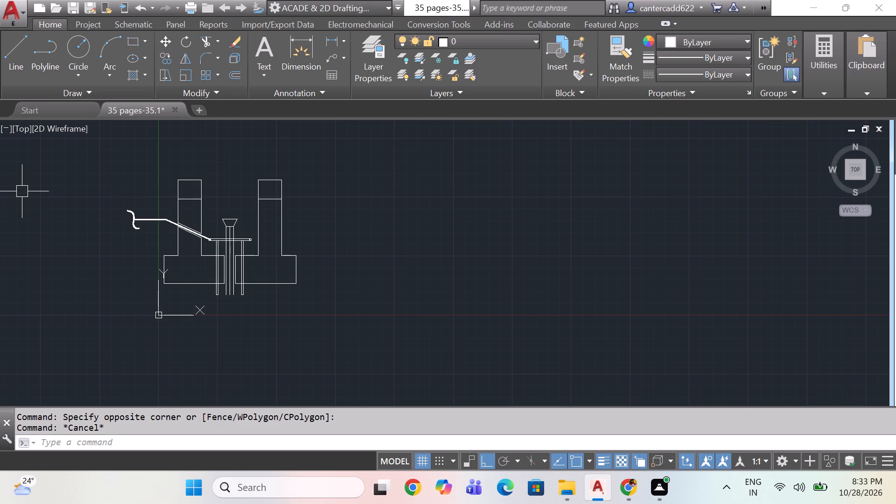
# Draw a horizontal line across the lower ends of the vertical bars and central stem, reaching slightly beyond the outer bars.
pyautogui.moveTo(240, 299); pyautogui.dragTo(276, 273, button='middle')
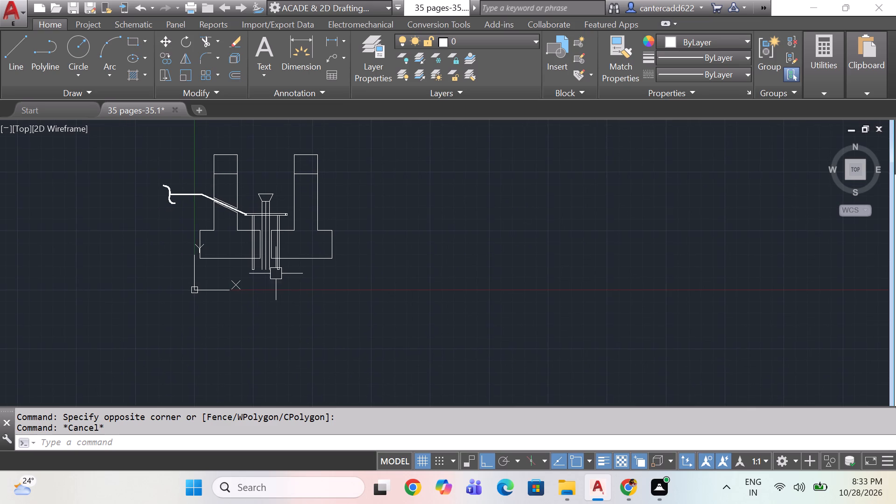
pyautogui.scroll(1, 232, 273)
pyautogui.moveTo(232, 273); pyautogui.dragTo(220, 299, button='middle')
pyautogui.write('l')
pyautogui.press('space')
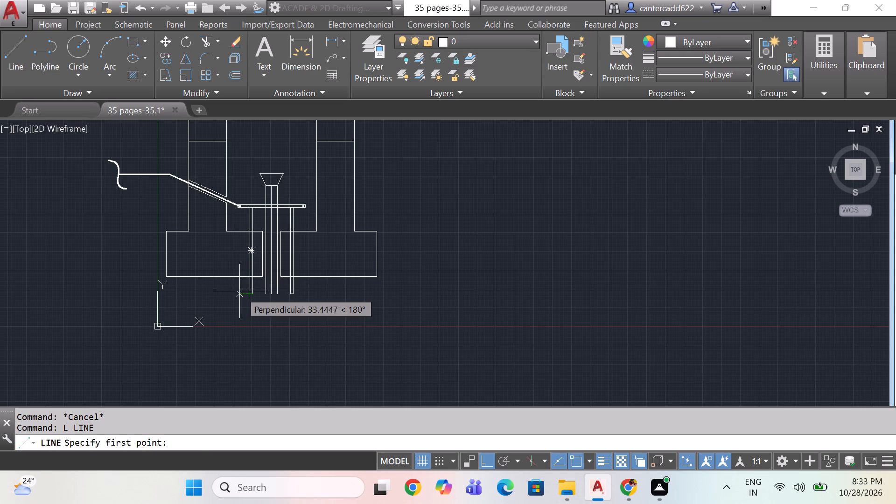
pyautogui.click(239, 292)
pyautogui.click(305, 296)
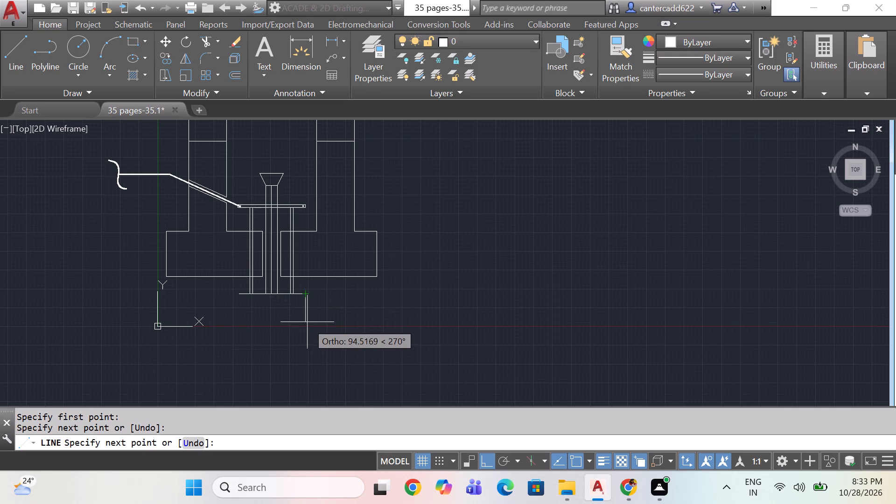
pyautogui.press('Escape')
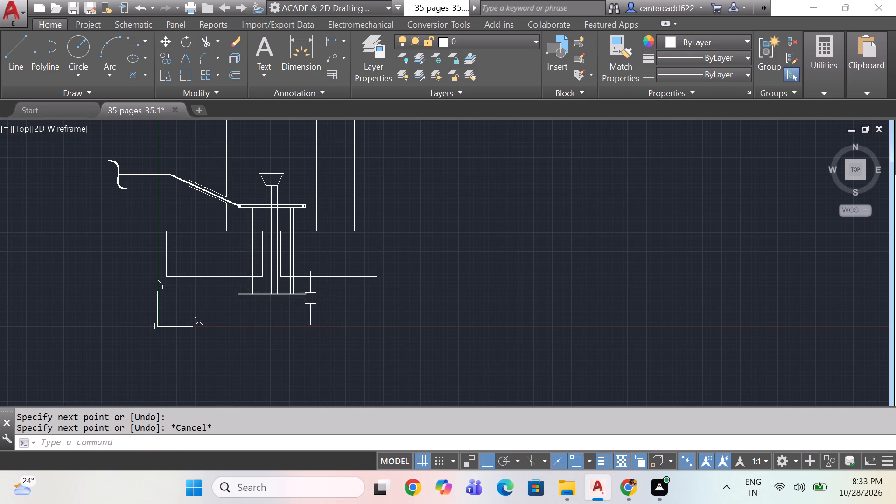
# Stretch the lower ends of the vertical bars and central stem about 1400 units straight down, leaving the horizontal line in place.
pyautogui.scroll(1, 279, 298)
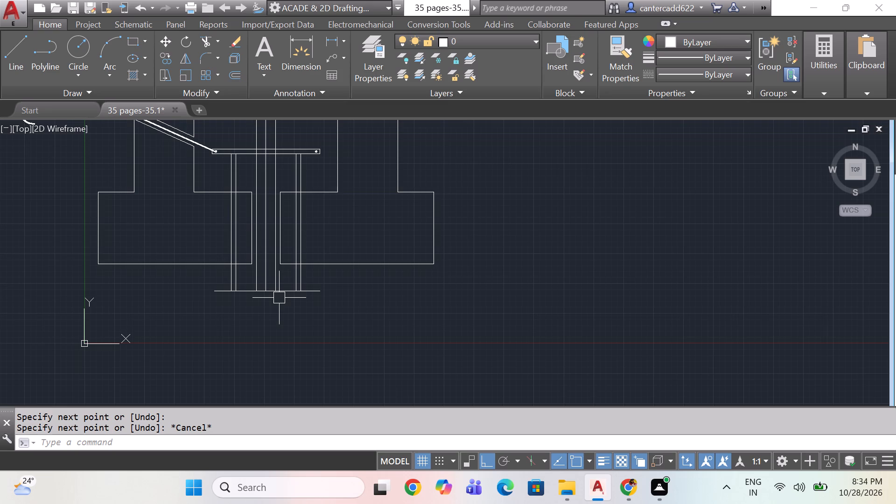
pyautogui.scroll(1, 279, 298)
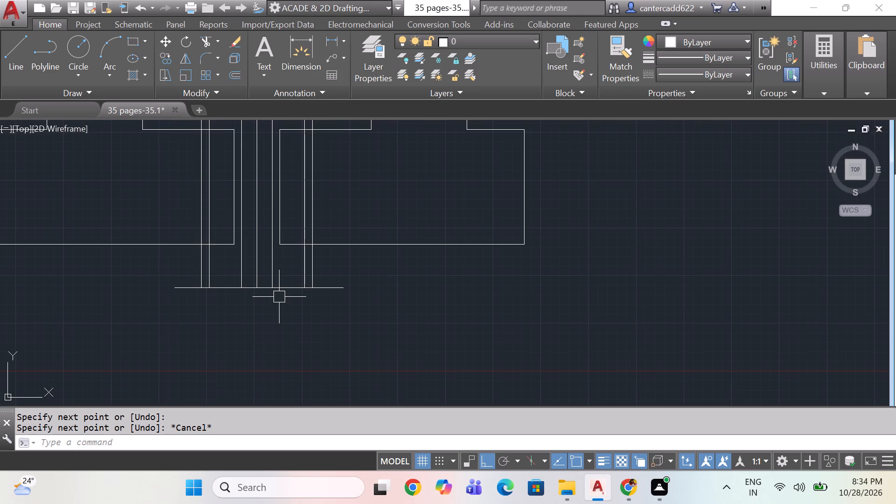
pyautogui.write('s')
pyautogui.press('space')
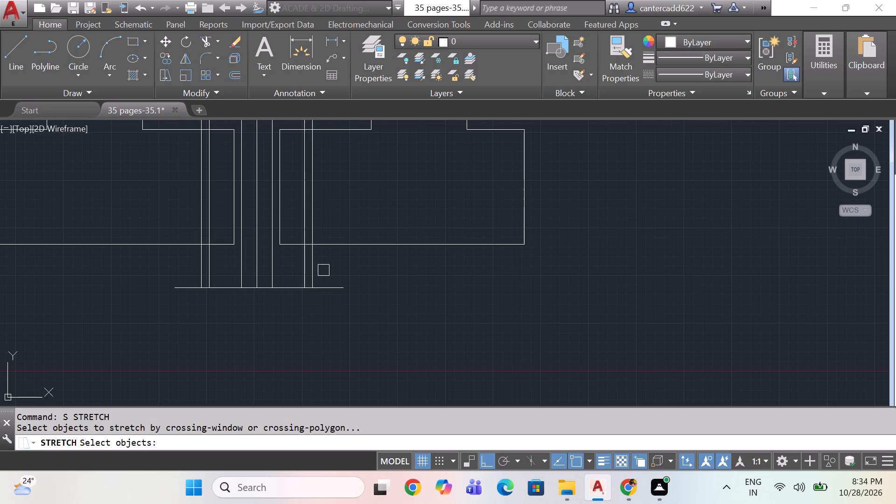
pyautogui.click(323, 270)
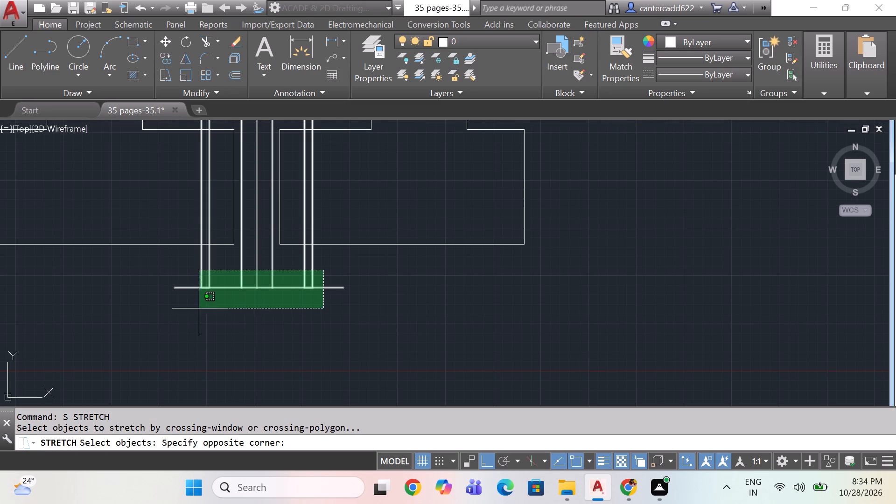
pyautogui.click(185, 319)
pyautogui.press('space')
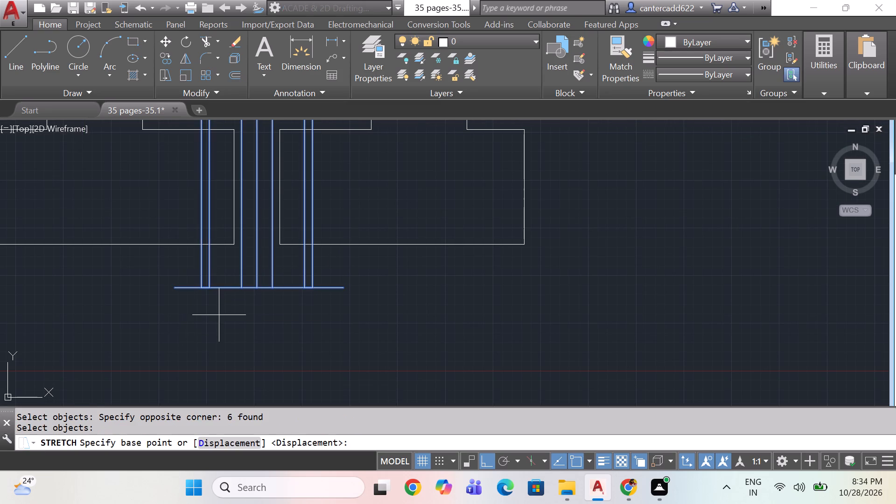
pyautogui.click(221, 315)
pyautogui.scroll(-2, 227, 373)
pyautogui.moveTo(228, 373); pyautogui.dragTo(224, 278, button='middle')
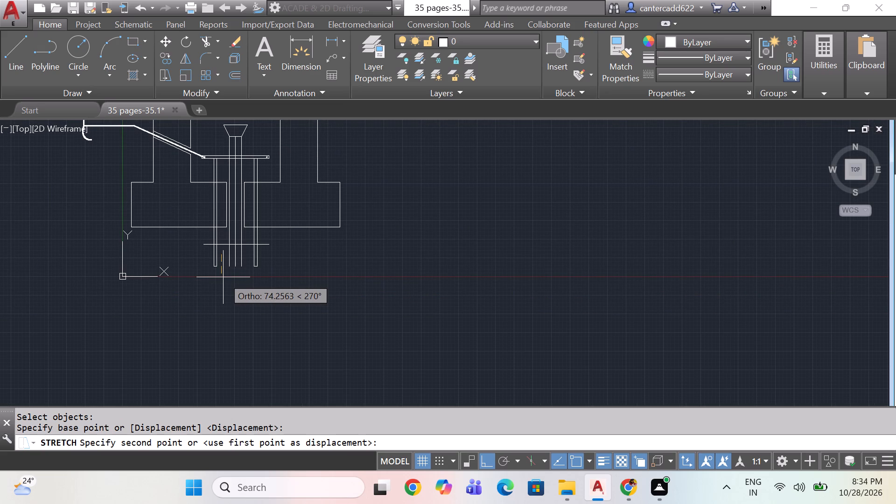
pyautogui.scroll(-1, 218, 365)
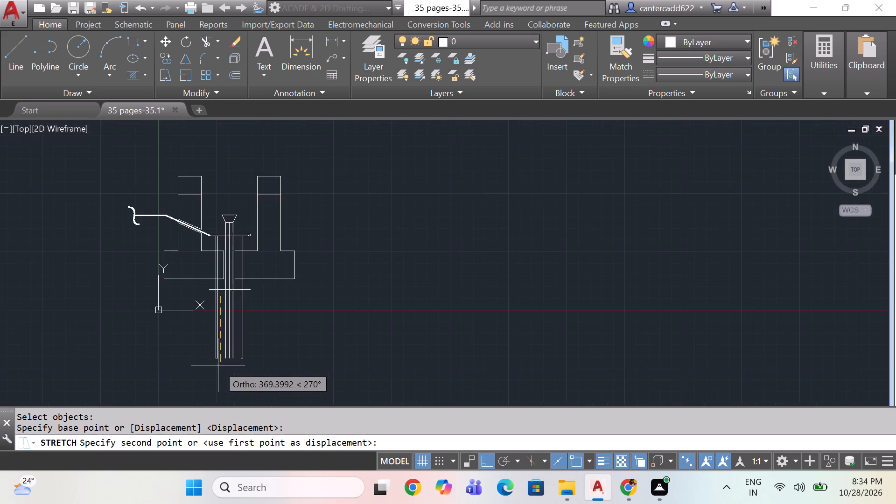
pyautogui.moveTo(218, 365); pyautogui.dragTo(218, 300, button='middle')
pyautogui.scroll(-1, 231, 354)
pyautogui.moveTo(234, 378); pyautogui.dragTo(228, 277, button='middle')
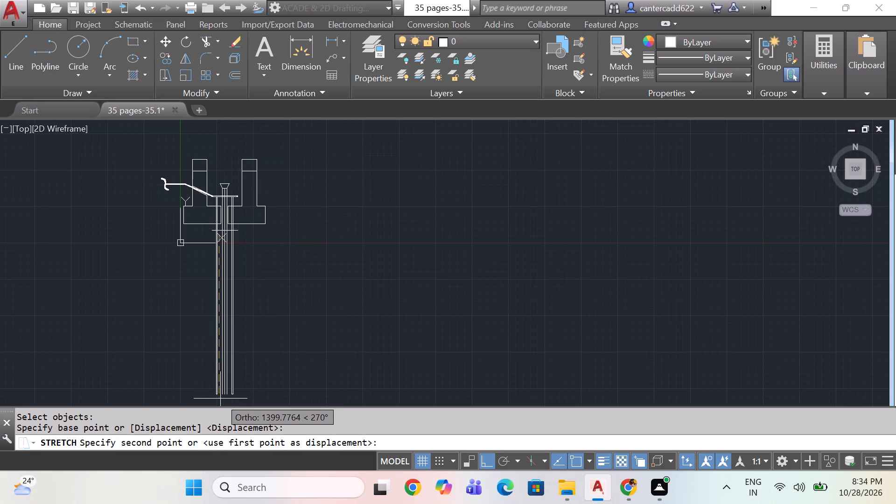
pyautogui.click(220, 399)
pyautogui.scroll(2, 216, 256)
pyautogui.moveTo(215, 250); pyautogui.dragTo(217, 272, button='middle')
pyautogui.scroll(1, 209, 252)
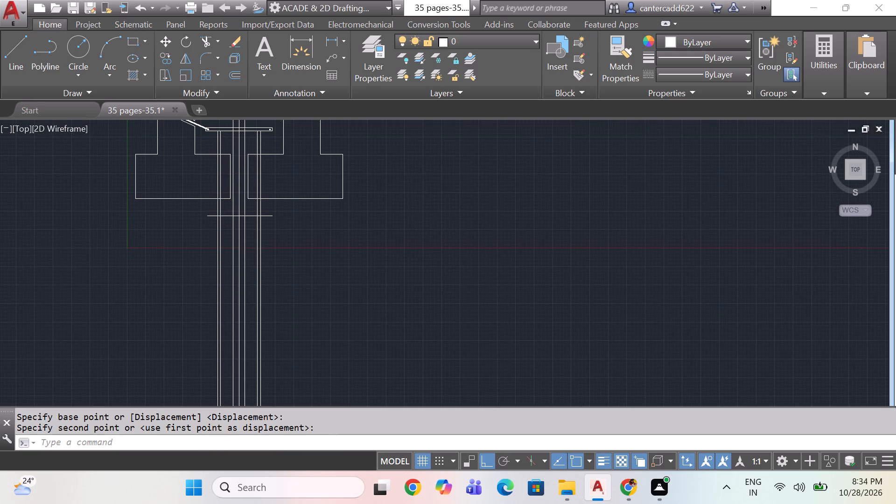
pyautogui.moveTo(210, 259); pyautogui.dragTo(243, 360, button='middle')
pyautogui.scroll(-1, 210, 263)
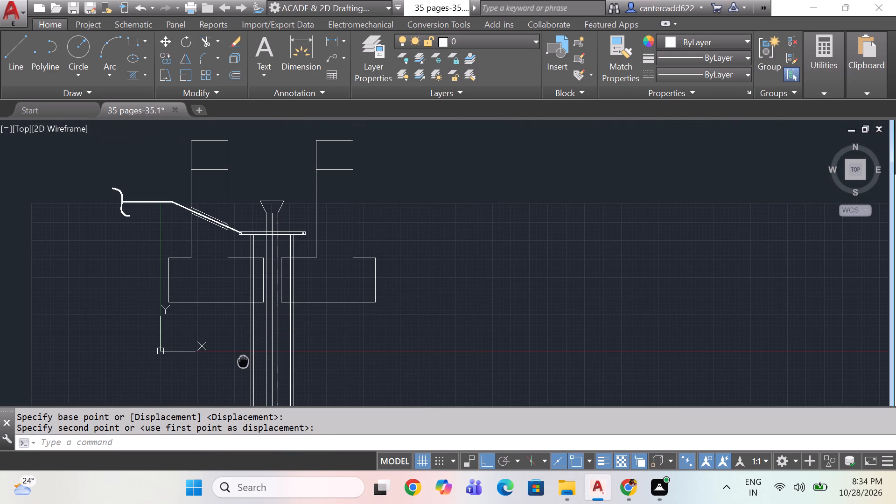
pyautogui.moveTo(243, 360); pyautogui.dragTo(244, 361, button='middle')
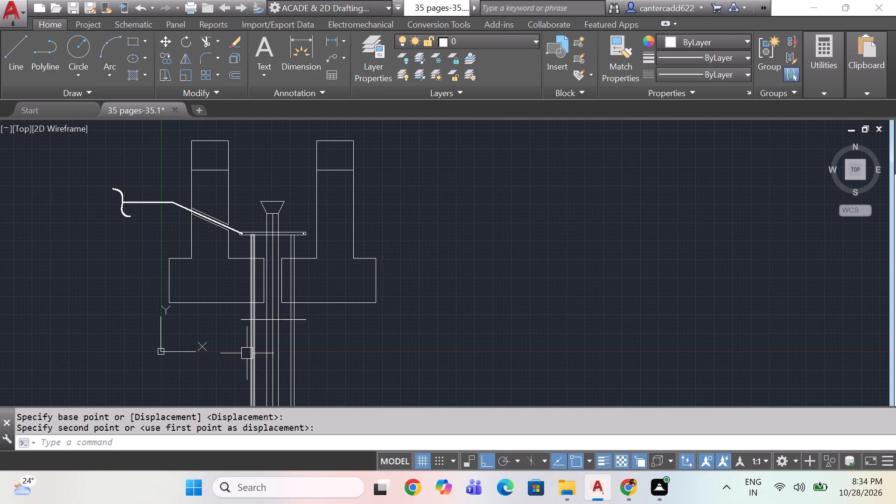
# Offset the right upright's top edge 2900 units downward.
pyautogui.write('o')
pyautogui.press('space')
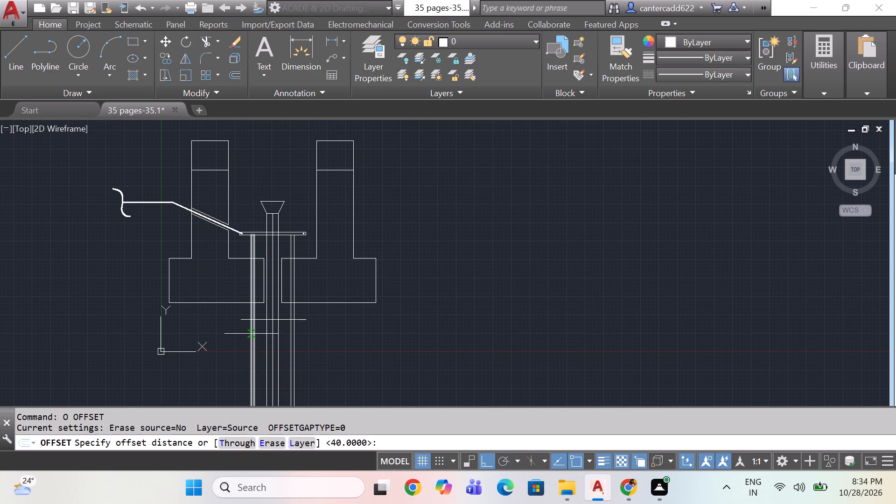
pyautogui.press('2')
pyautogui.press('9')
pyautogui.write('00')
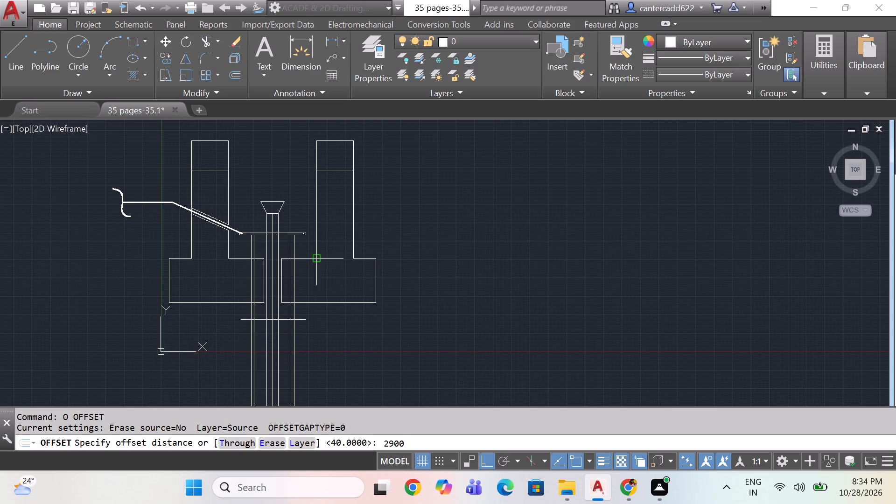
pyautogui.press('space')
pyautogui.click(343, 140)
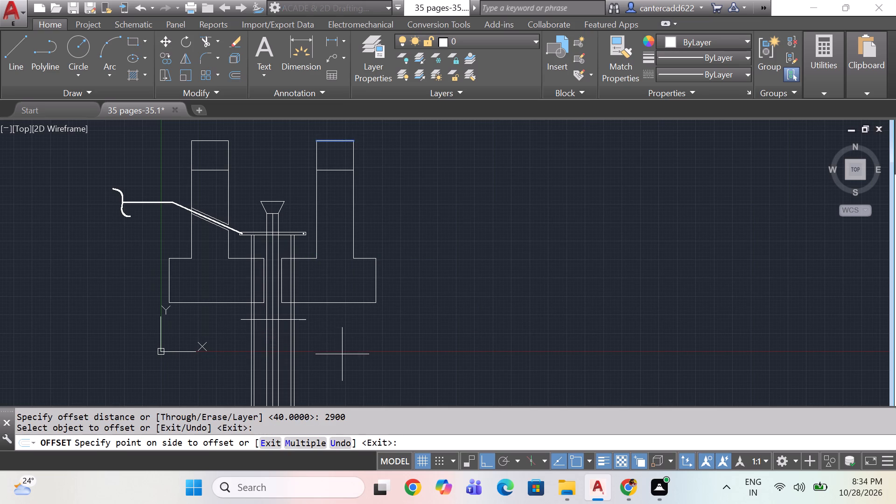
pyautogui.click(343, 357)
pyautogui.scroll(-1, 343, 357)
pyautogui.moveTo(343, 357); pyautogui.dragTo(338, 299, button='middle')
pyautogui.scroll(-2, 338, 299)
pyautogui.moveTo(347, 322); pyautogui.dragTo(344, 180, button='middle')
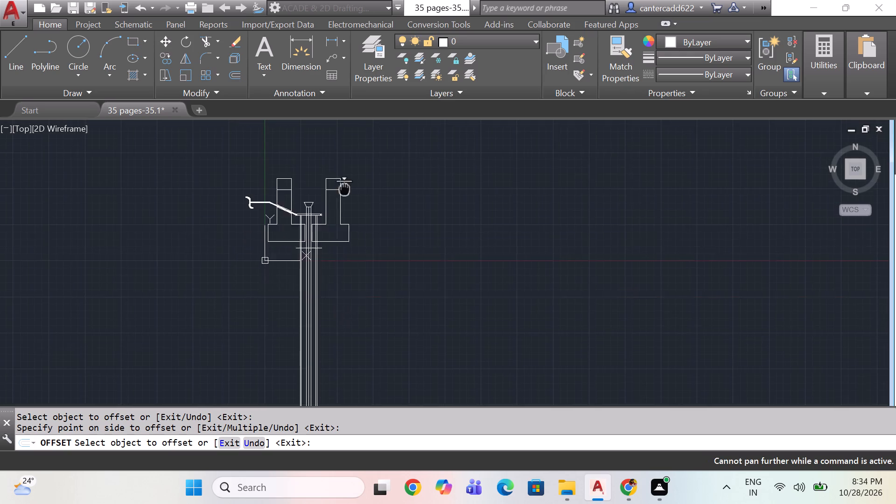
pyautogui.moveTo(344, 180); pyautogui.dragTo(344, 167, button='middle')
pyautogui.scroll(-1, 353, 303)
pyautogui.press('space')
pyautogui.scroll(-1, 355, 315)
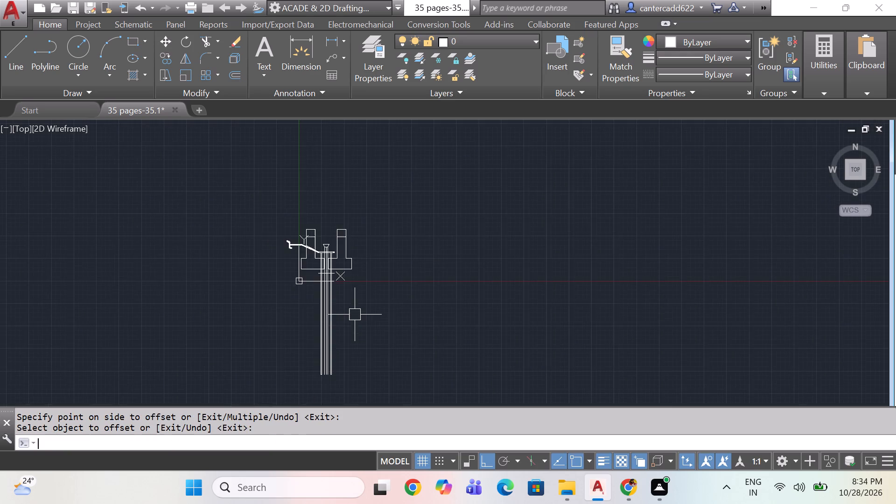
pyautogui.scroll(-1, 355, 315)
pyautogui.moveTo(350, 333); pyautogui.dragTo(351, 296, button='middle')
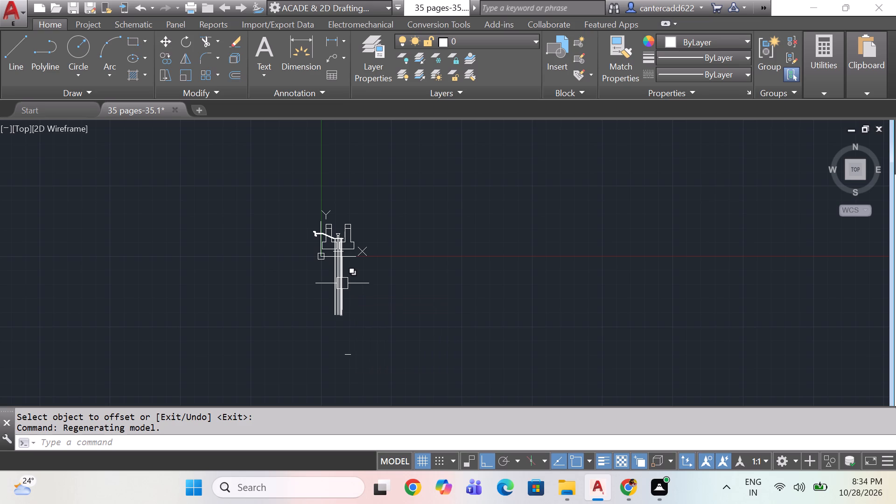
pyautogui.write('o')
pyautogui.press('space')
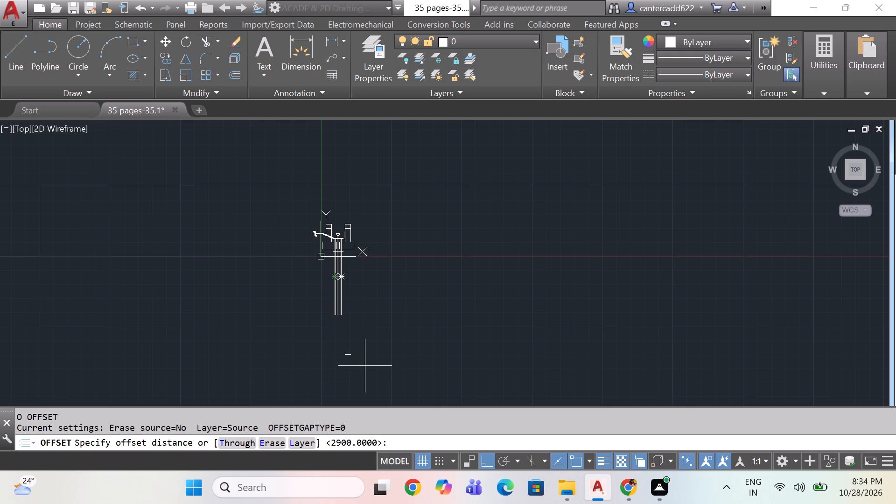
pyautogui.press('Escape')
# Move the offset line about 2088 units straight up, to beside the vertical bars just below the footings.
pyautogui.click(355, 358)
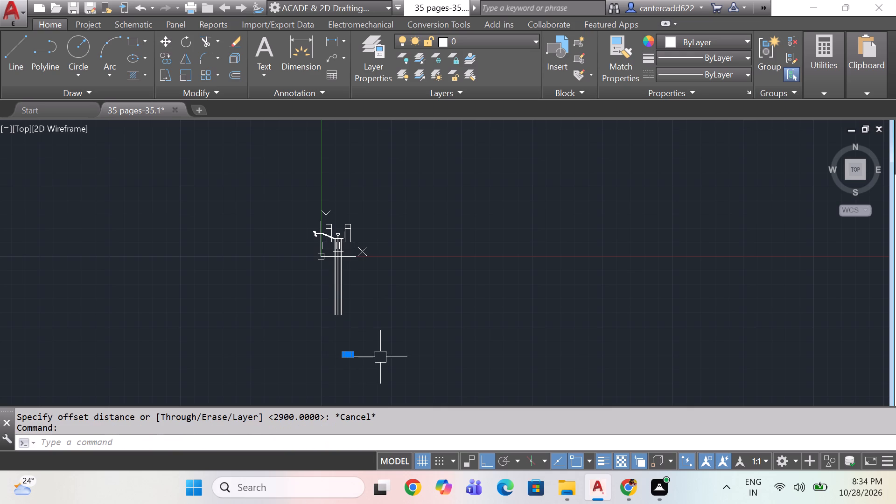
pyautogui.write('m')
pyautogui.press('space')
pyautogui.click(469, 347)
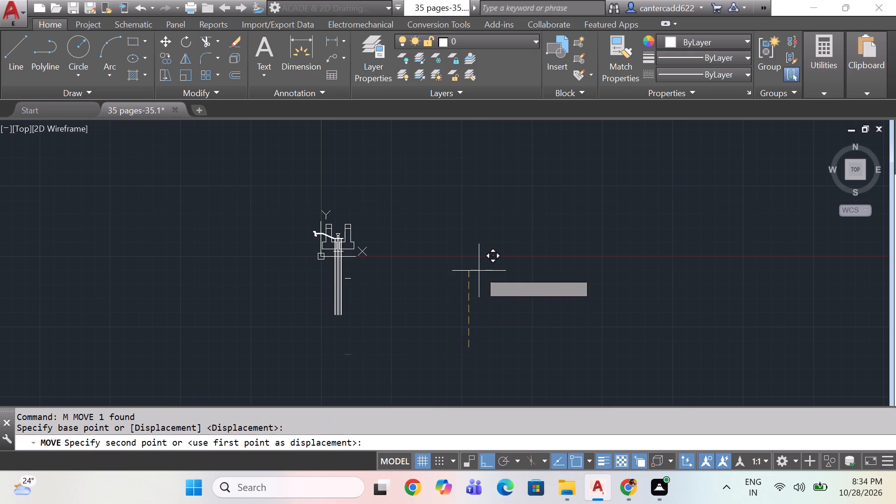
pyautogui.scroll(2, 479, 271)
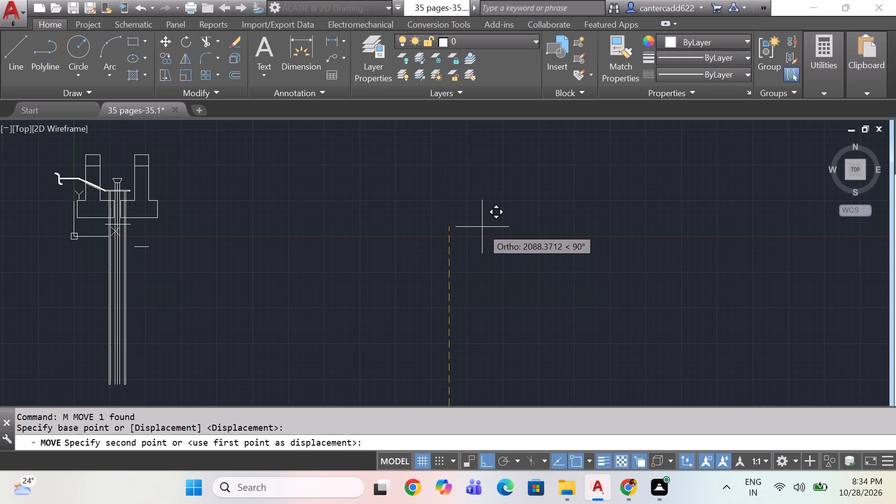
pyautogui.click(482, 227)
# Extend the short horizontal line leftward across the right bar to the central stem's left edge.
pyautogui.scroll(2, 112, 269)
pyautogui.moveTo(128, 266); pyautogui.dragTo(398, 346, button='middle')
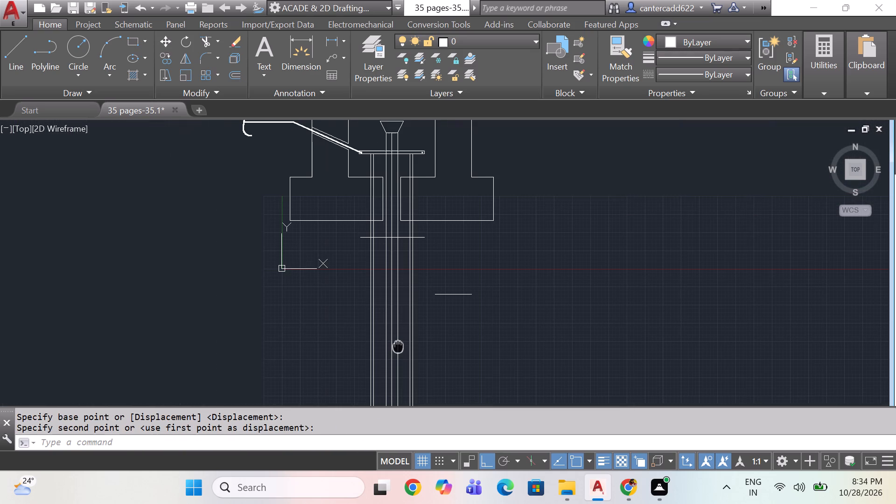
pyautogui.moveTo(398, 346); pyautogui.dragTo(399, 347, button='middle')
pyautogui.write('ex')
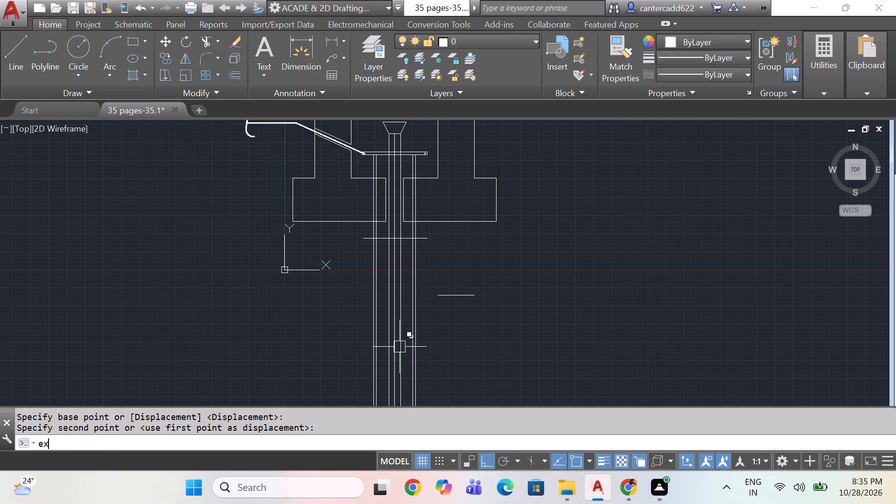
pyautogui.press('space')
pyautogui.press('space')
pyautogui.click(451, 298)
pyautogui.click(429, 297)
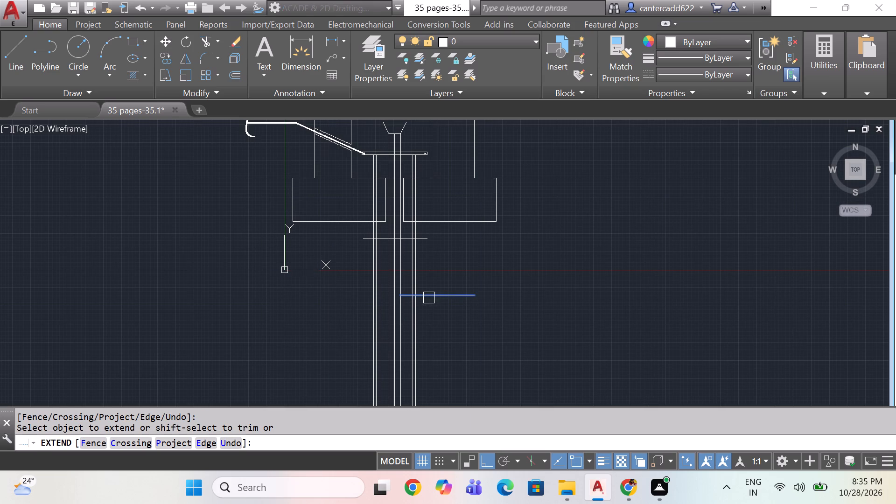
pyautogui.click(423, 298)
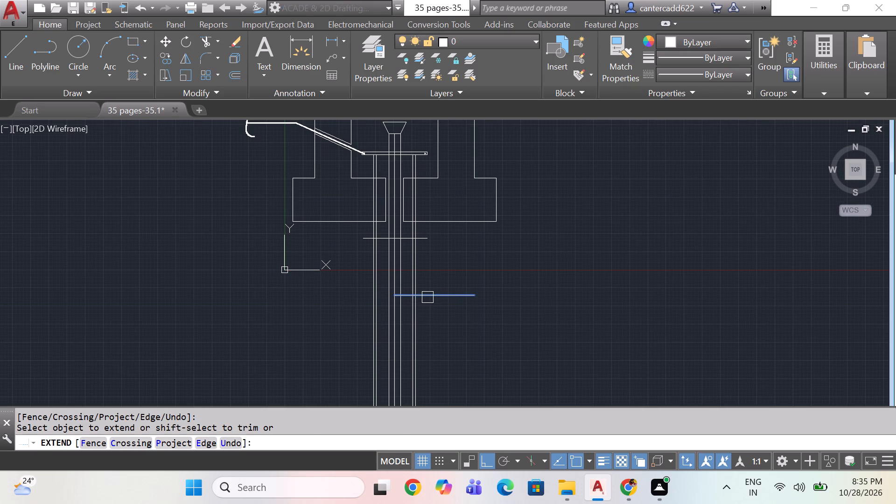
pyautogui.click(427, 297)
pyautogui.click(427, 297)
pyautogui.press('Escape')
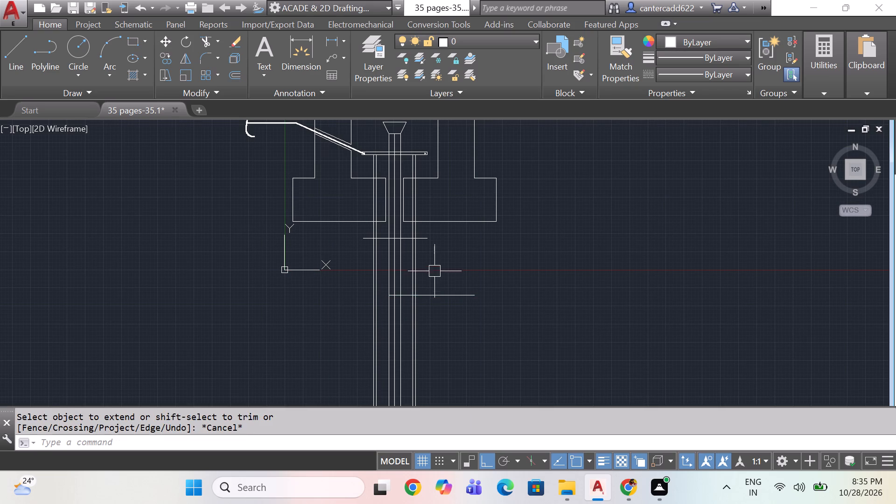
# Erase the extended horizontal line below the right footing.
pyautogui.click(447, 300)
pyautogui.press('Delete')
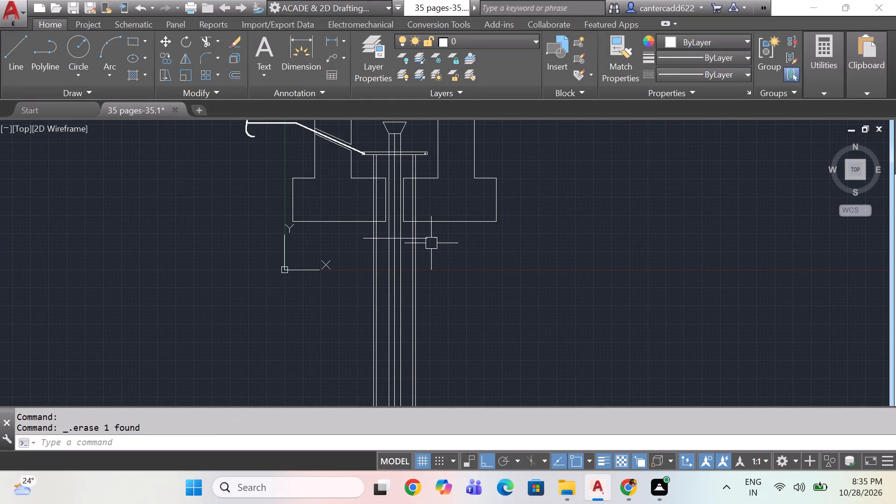
# Copy the horizontal line just below the footings 290 units straight down across the vertical bars.
pyautogui.click(431, 242)
pyautogui.press('c')
pyautogui.press('o')
pyautogui.press('space')
pyautogui.click(515, 260)
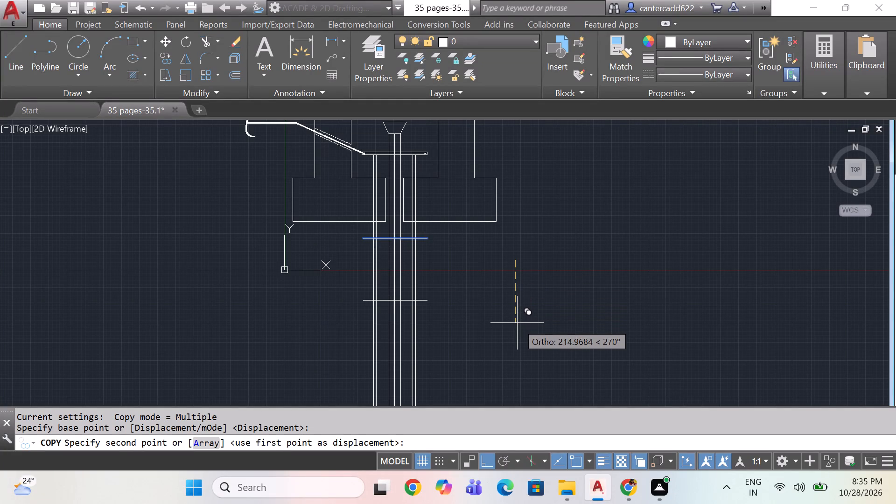
pyautogui.press('2')
pyautogui.write('90')
pyautogui.press('Return')
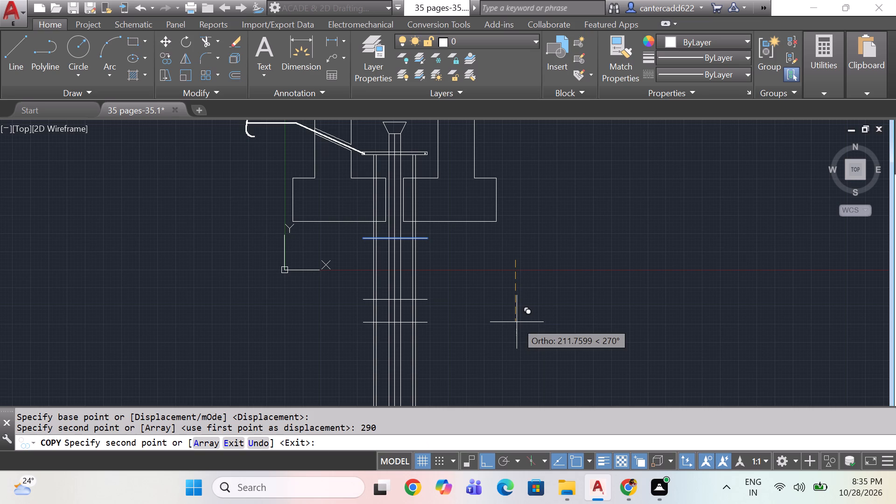
pyautogui.press('Escape')
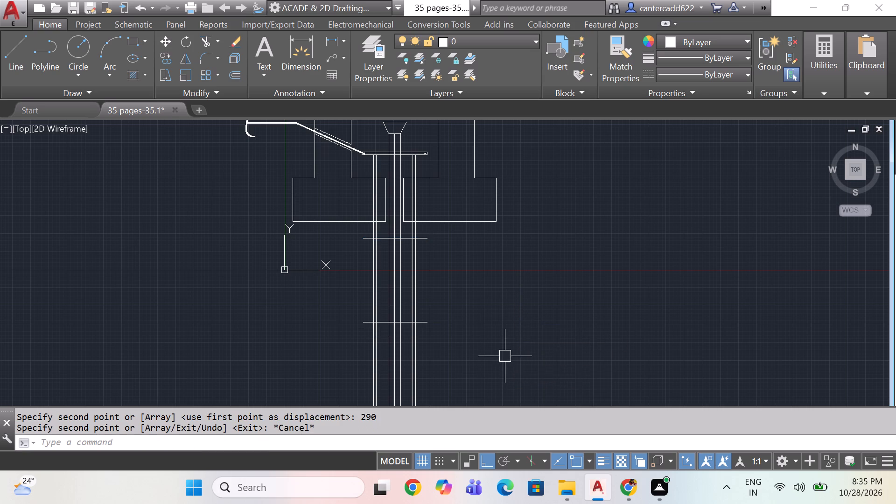
# Trim away the vertical bars and central stem lines between the two horizontal lines below the footings.
pyautogui.scroll(-2, 431, 346)
pyautogui.moveTo(445, 346); pyautogui.dragTo(428, 276, button='middle')
pyautogui.scroll(1, 427, 273)
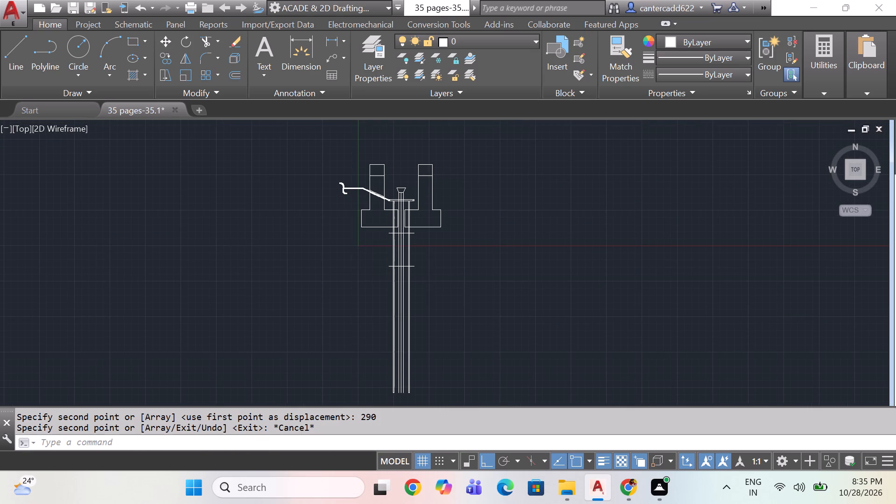
pyautogui.moveTo(428, 273); pyautogui.dragTo(431, 301, button='middle')
pyautogui.write('tr')
pyautogui.press('space')
pyautogui.press('space')
pyautogui.click(423, 254)
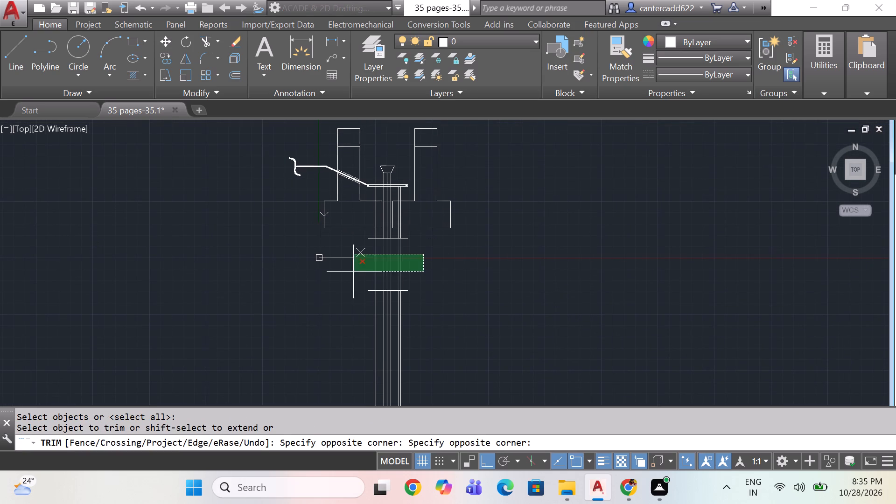
pyautogui.click(328, 279)
pyautogui.moveTo(447, 306); pyautogui.dragTo(443, 296, button='middle')
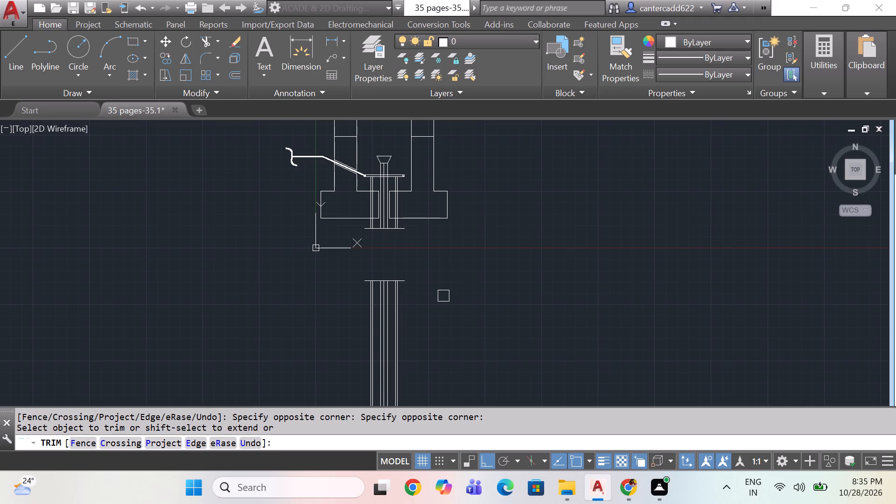
pyautogui.press('Escape')
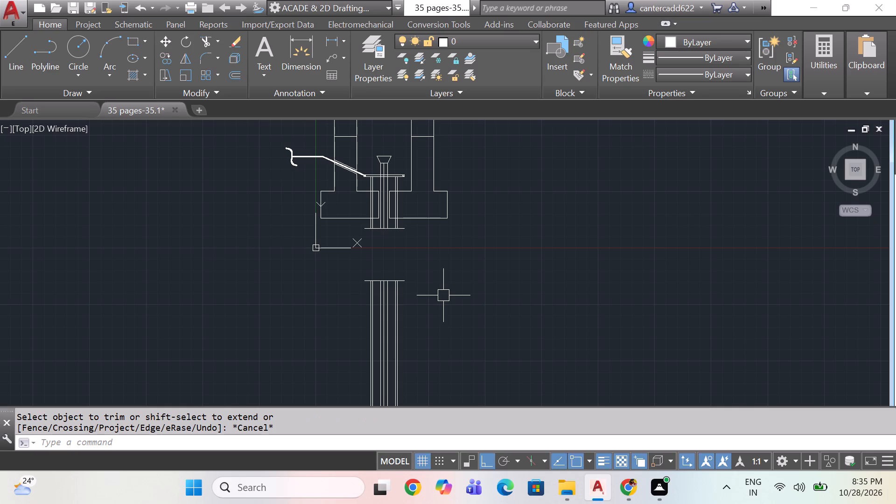
# Draw a freehand-sized rectangle across the lower part of the vertical bars, stopping short of their bottom ends.
pyautogui.write('rec')
pyautogui.press('space')
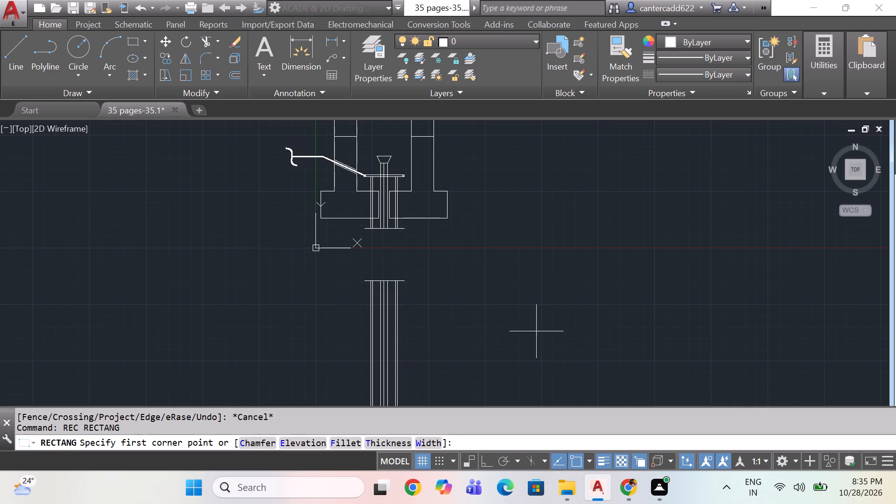
pyautogui.moveTo(538, 351); pyautogui.dragTo(490, 256, button='middle')
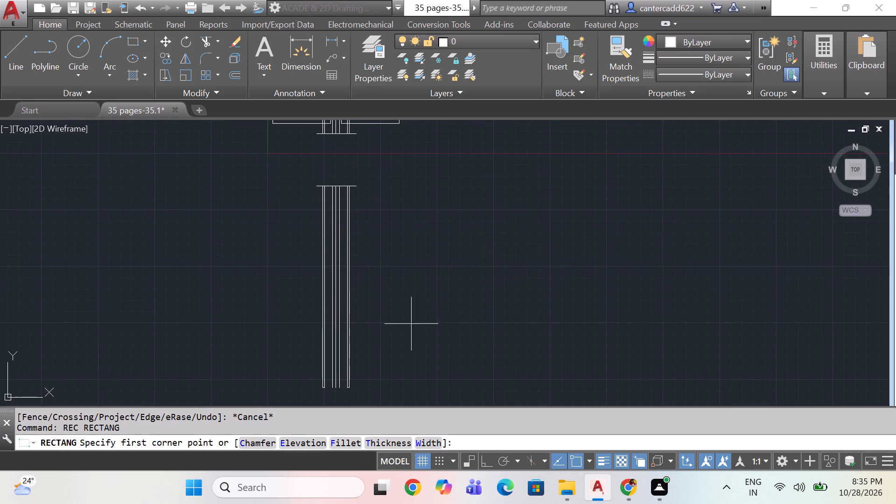
pyautogui.moveTo(288, 334); pyautogui.dragTo(288, 328)
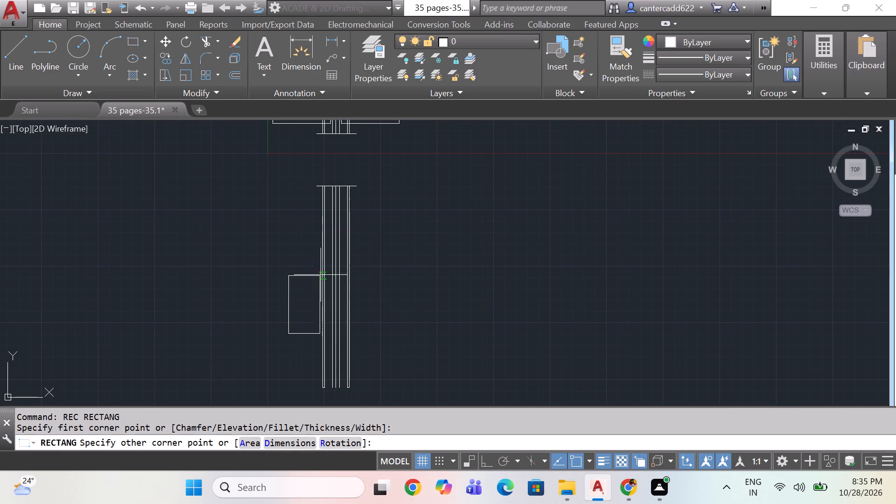
pyautogui.click(379, 255)
# Move the rectangle horizontally from its bottom edge's midpoint so it is centred on the stem's centre line.
pyautogui.click(371, 335)
pyautogui.scroll(3, 367, 341)
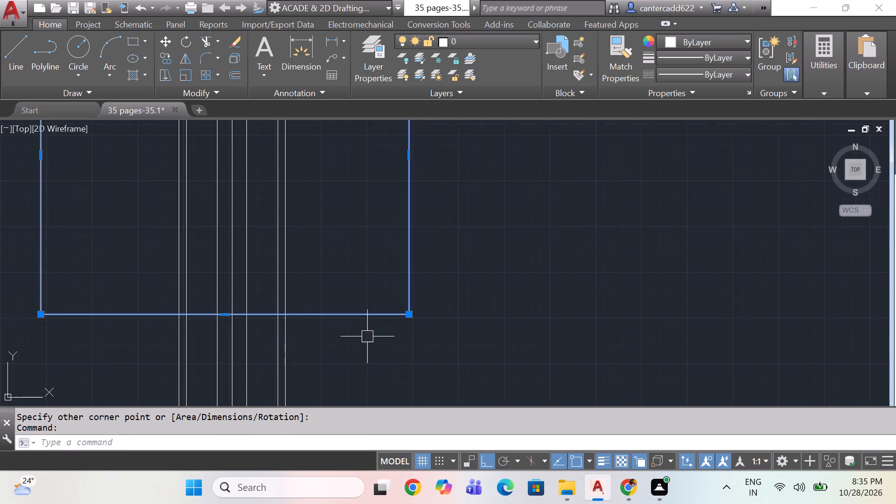
pyautogui.scroll(1, 367, 336)
pyautogui.moveTo(367, 336); pyautogui.dragTo(425, 338, button='middle')
pyautogui.press('m')
pyautogui.press('space')
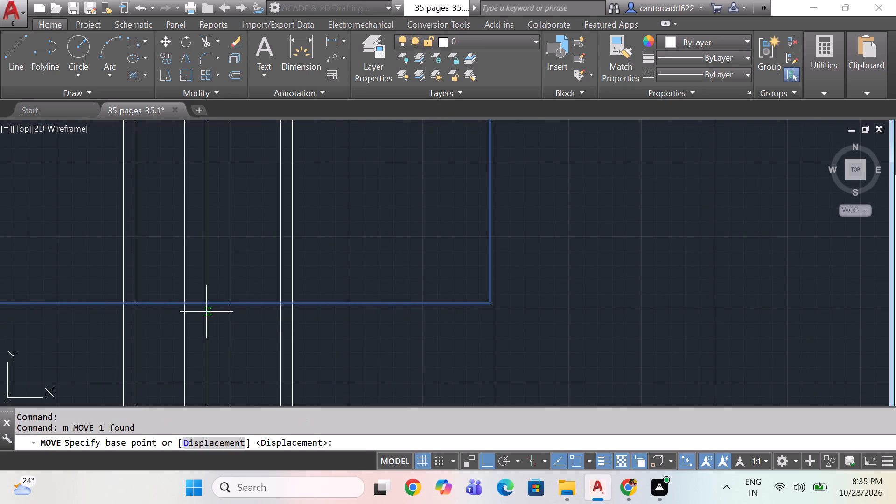
pyautogui.click(197, 306)
pyautogui.click(210, 284)
# With Ortho off, draw a wavy spline across the bars above the rectangle, extending beyond both its sides.
pyautogui.scroll(-4, 241, 293)
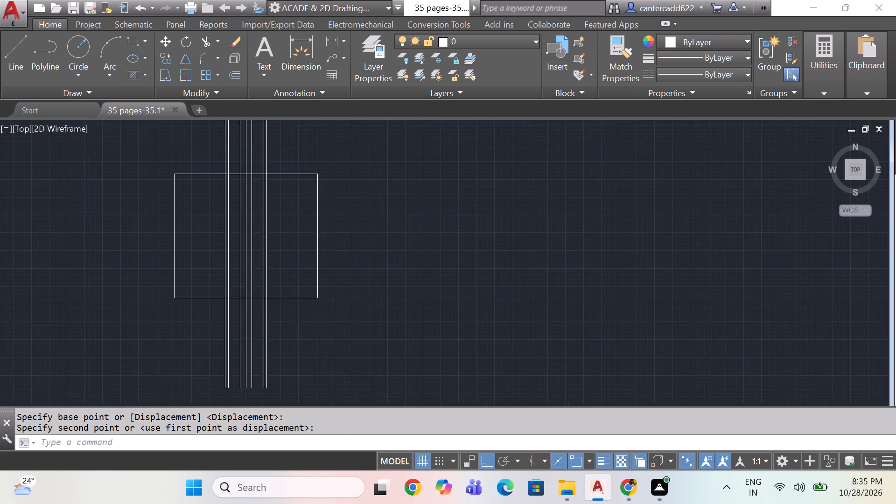
pyautogui.scroll(-1, 309, 321)
pyautogui.scroll(1, 308, 321)
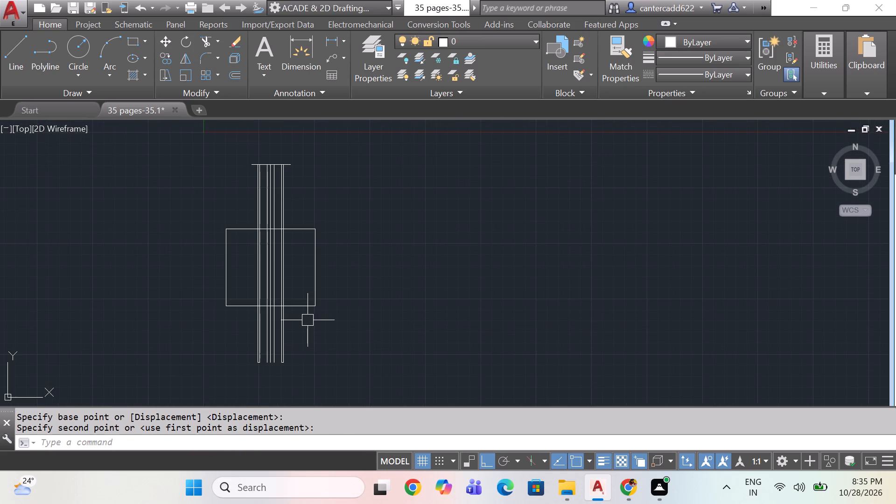
pyautogui.press('s')
pyautogui.write('pl')
pyautogui.press('space')
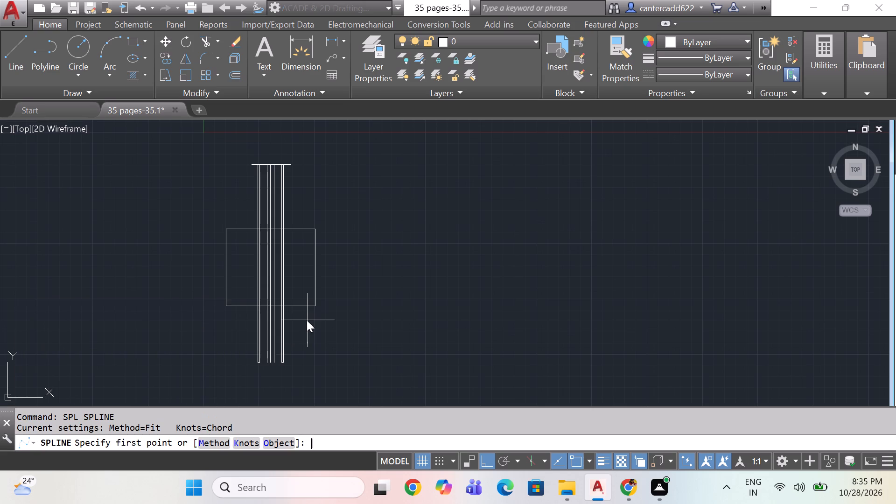
pyautogui.click(189, 207)
pyautogui.press('F8')
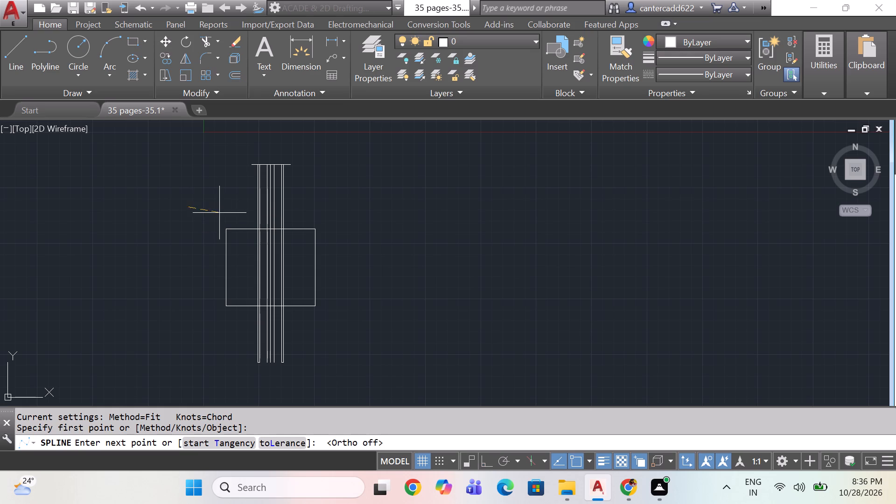
pyautogui.click(220, 213)
pyautogui.click(240, 204)
pyautogui.moveTo(271, 205); pyautogui.dragTo(275, 205)
pyautogui.click(309, 205)
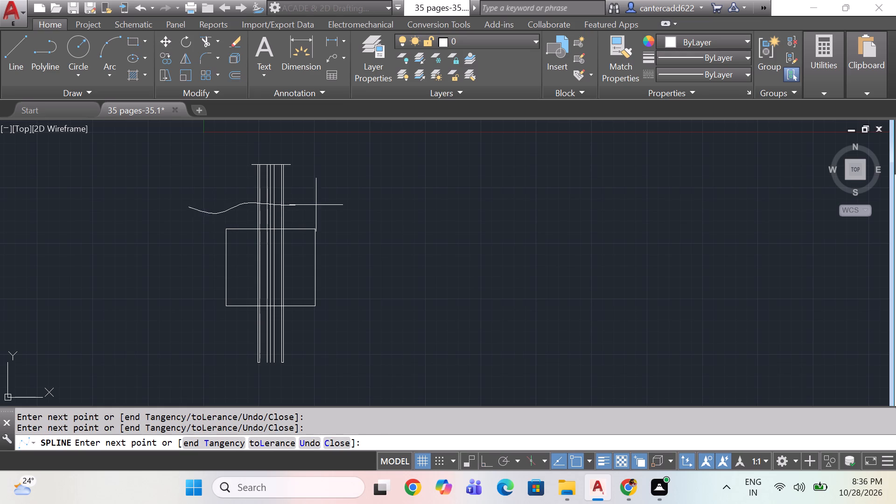
pyautogui.click(327, 203)
pyautogui.click(349, 208)
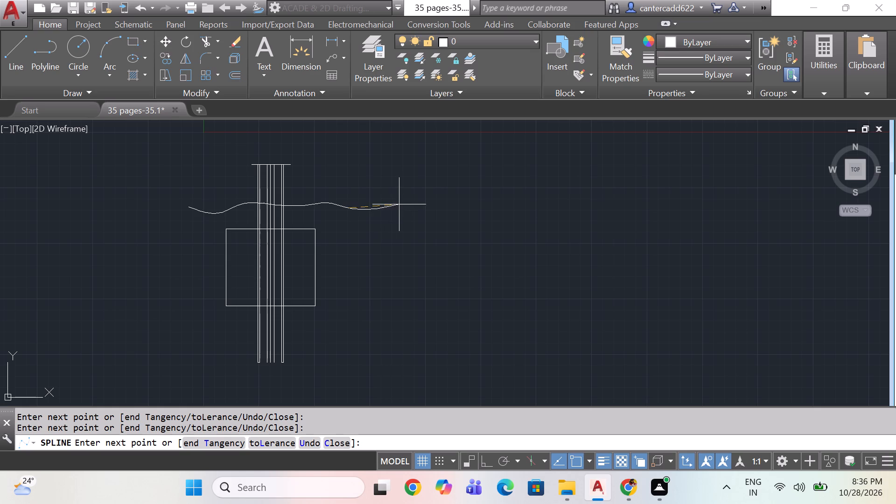
pyautogui.click(384, 205)
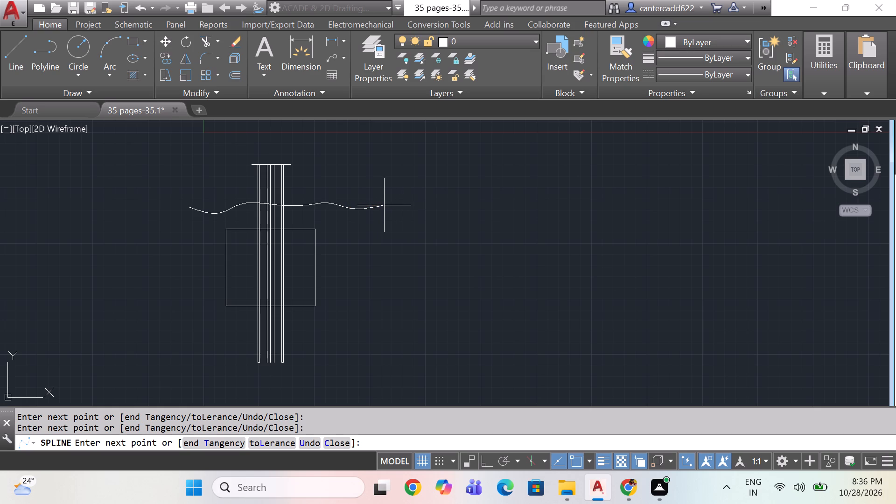
pyautogui.press('space')
# Draw a second wavy spline from the first one's right end, down around the rectangle and bars, to its left end.
pyautogui.press('space')
pyautogui.click(385, 205)
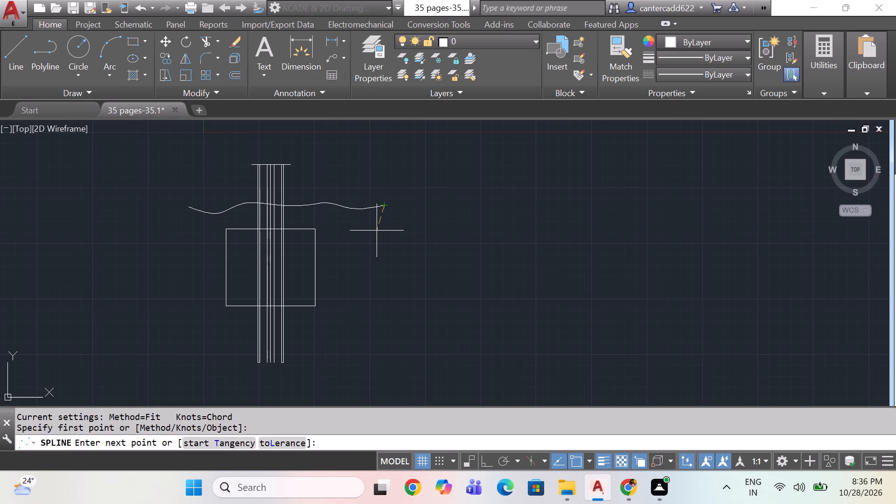
pyautogui.click(377, 231)
pyautogui.click(372, 263)
pyautogui.click(374, 290)
pyautogui.click(371, 317)
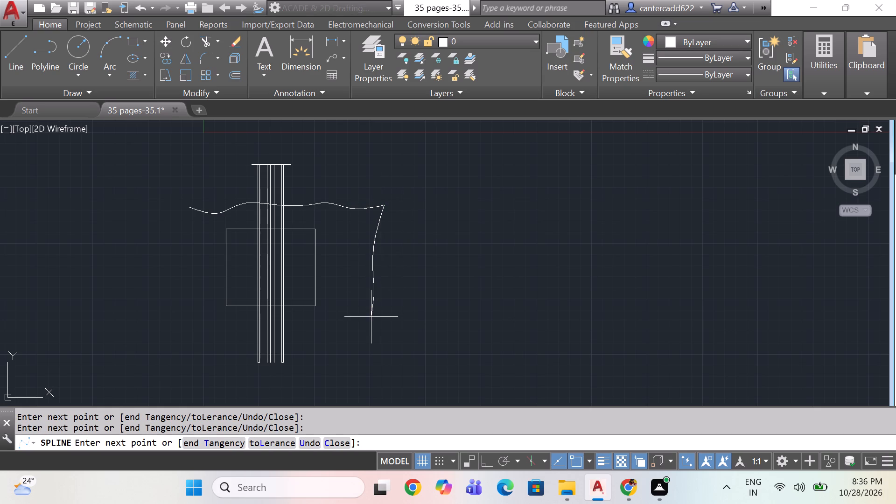
pyautogui.click(366, 346)
pyautogui.click(367, 369)
pyautogui.moveTo(354, 372); pyautogui.dragTo(351, 371)
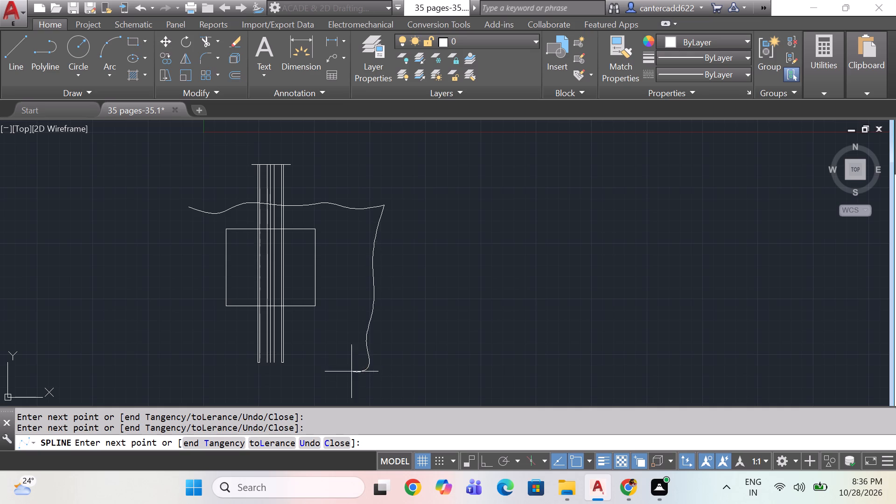
pyautogui.moveTo(351, 371); pyautogui.dragTo(333, 369)
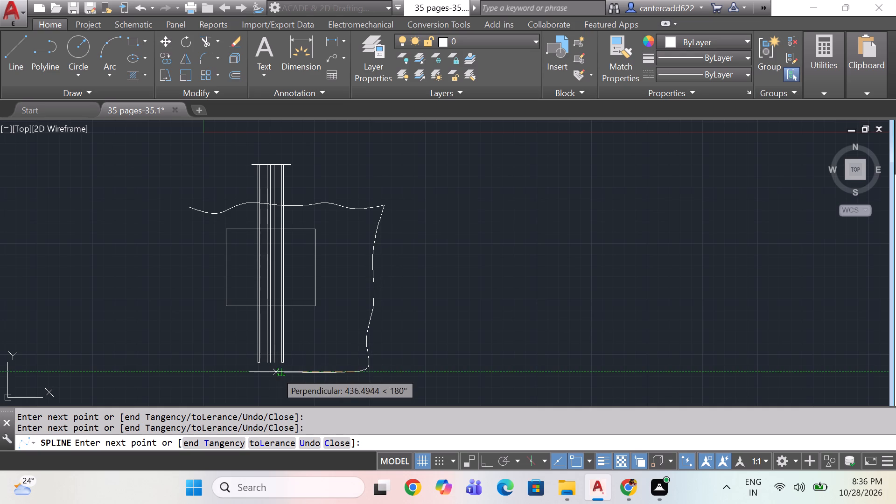
pyautogui.moveTo(276, 372); pyautogui.dragTo(266, 371)
pyautogui.click(212, 373)
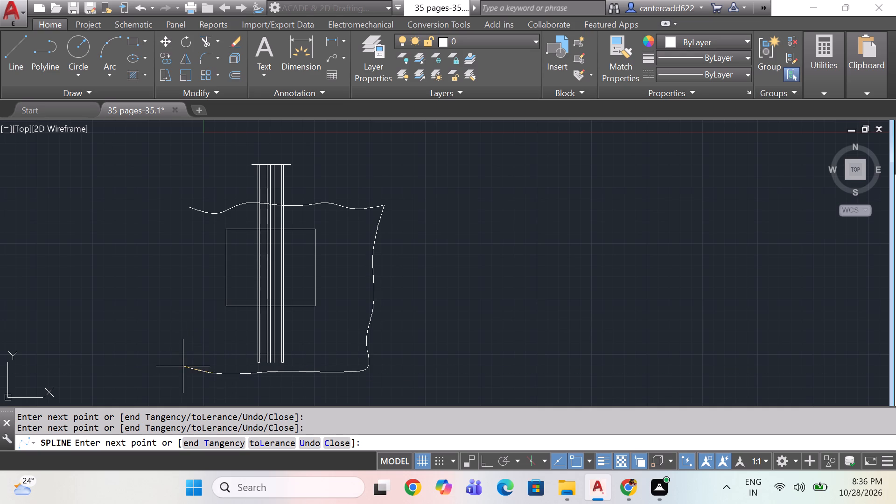
pyautogui.click(176, 370)
pyautogui.moveTo(186, 351); pyautogui.dragTo(194, 338)
pyautogui.click(196, 308)
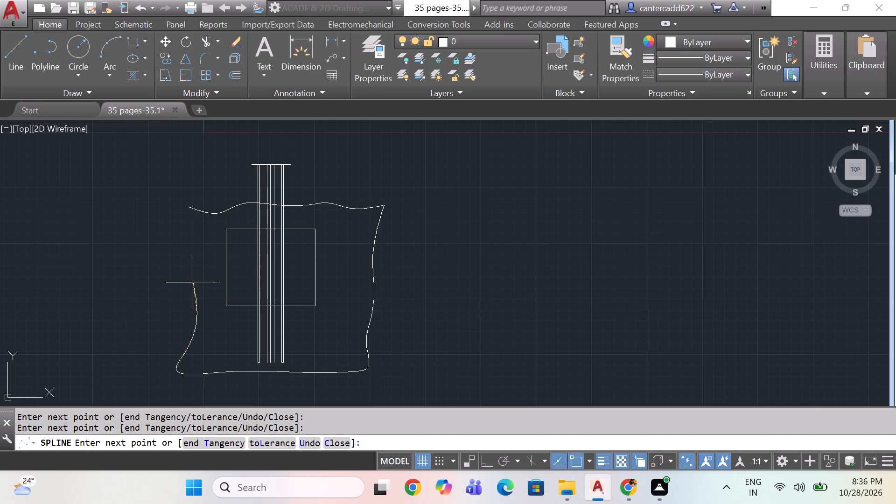
pyautogui.click(191, 281)
pyautogui.click(193, 262)
pyautogui.click(188, 248)
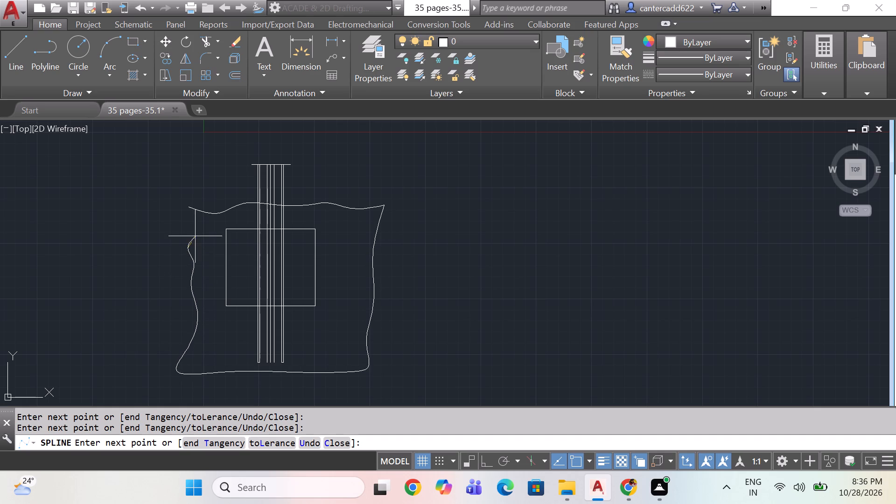
pyautogui.click(194, 231)
pyautogui.click(188, 224)
pyautogui.click(188, 211)
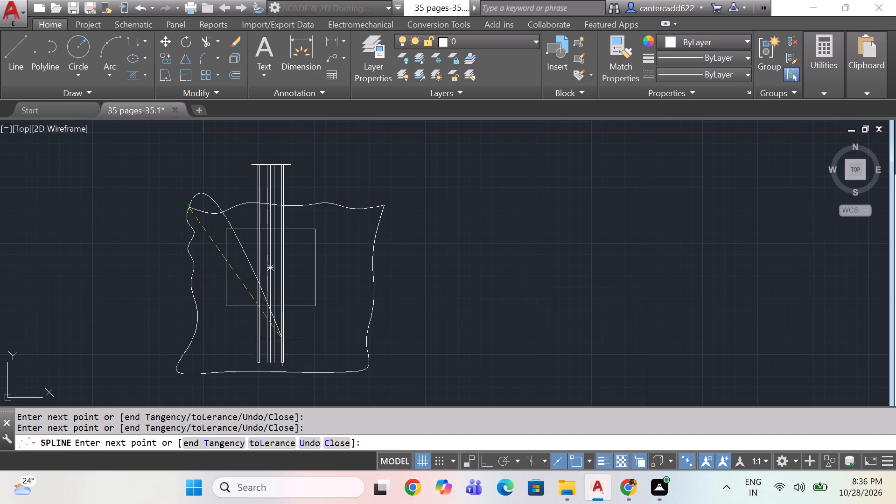
pyautogui.press('space')
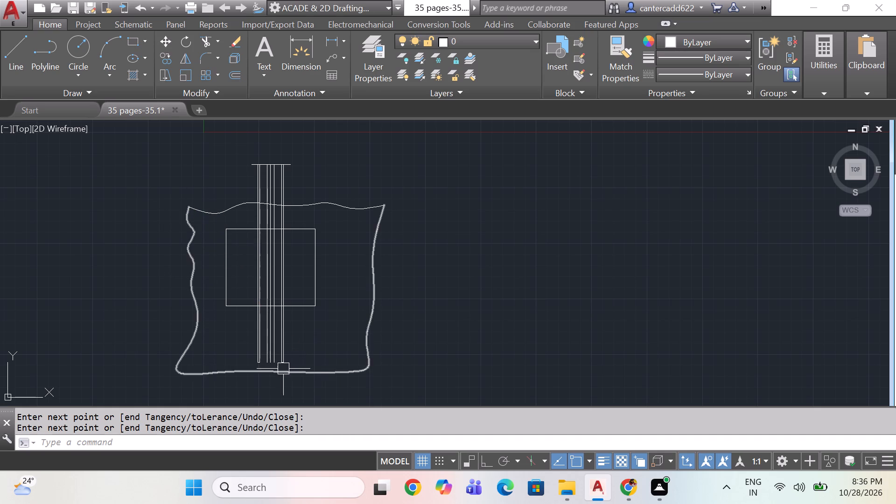
# Trim off the vertical bars and stem lines below the rectangle's bottom edge.
pyautogui.press('t')
pyautogui.write('r')
pyautogui.press('space')
pyautogui.press('space')
pyautogui.moveTo(305, 324); pyautogui.dragTo(299, 325)
pyautogui.click(242, 365)
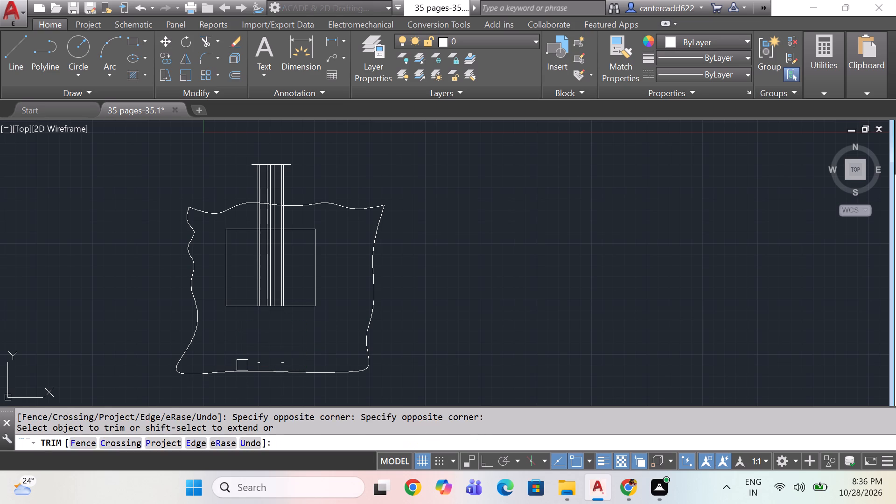
pyautogui.press('space')
# Erase the two leftover short bar end caps below the rectangle.
pyautogui.moveTo(296, 349); pyautogui.dragTo(260, 356)
pyautogui.click(243, 364)
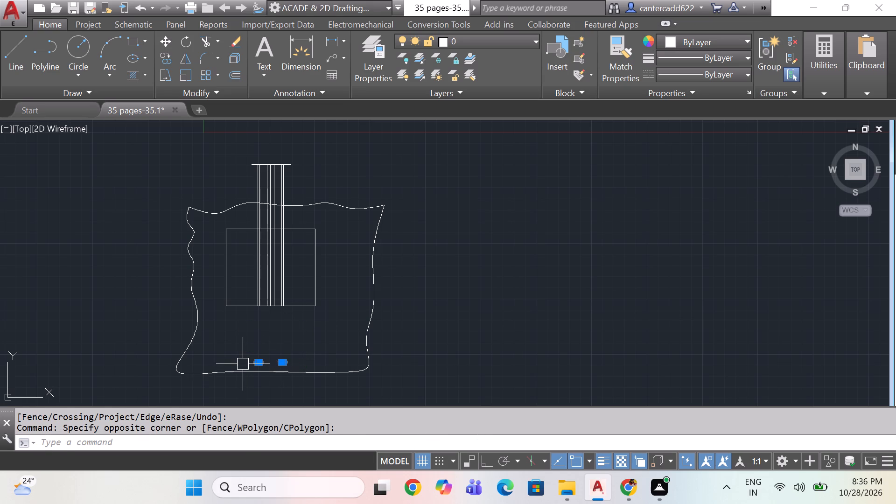
pyautogui.press('Delete')
# Stretch the lower part of the wavy outline upward, bringing its bottom edge closer to the rectangle.
pyautogui.press('s')
pyautogui.press('space')
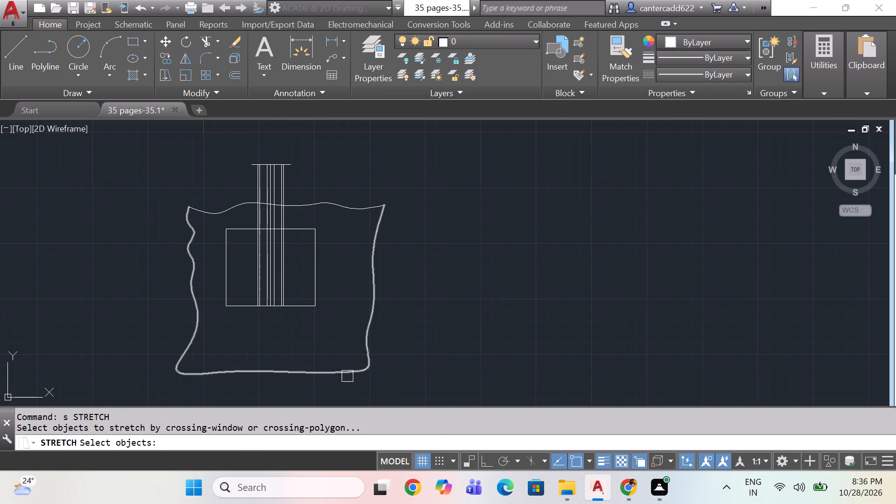
pyautogui.moveTo(397, 340); pyautogui.dragTo(292, 364)
pyautogui.click(137, 388)
pyautogui.press('space')
pyautogui.click(138, 380)
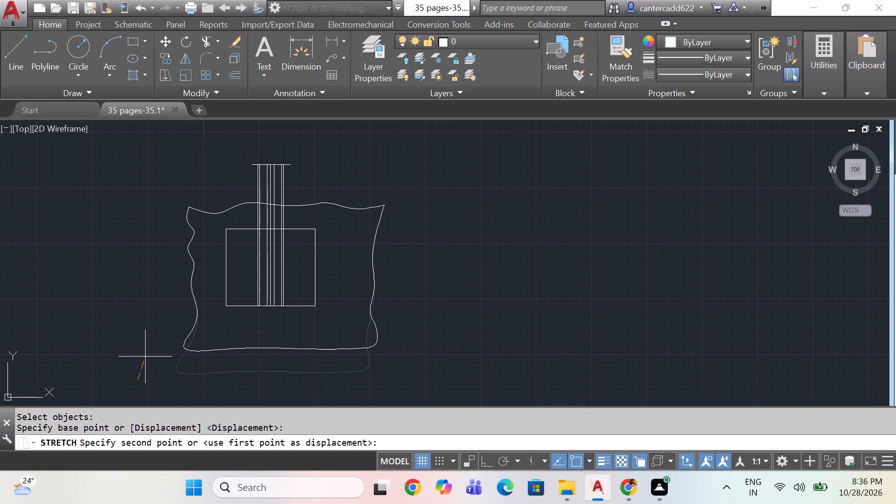
pyautogui.click(147, 353)
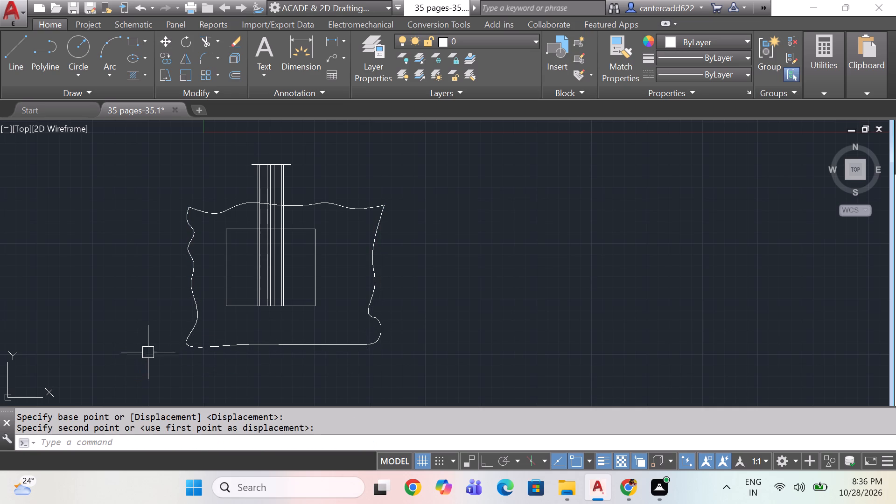
# Reshape the outline's bottom edge into a gentle wave by moving two of its fit points and adding three new ones.
pyautogui.click(250, 349)
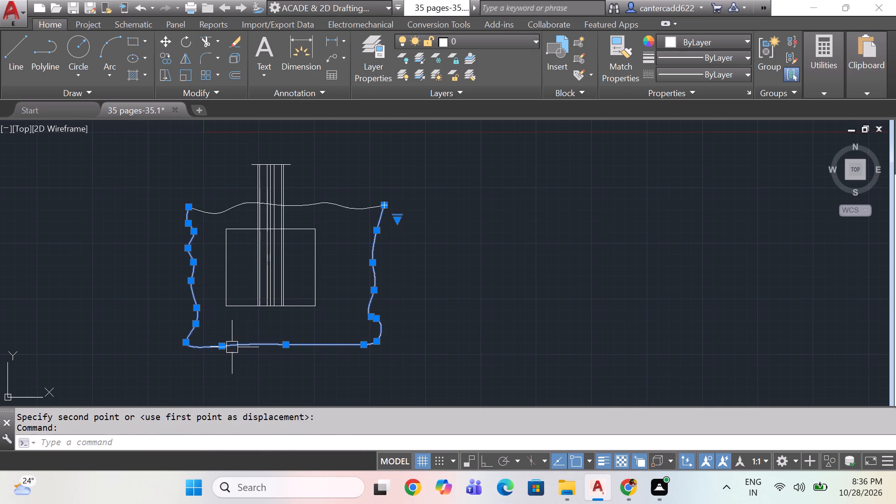
pyautogui.moveTo(268, 381); pyautogui.dragTo(268, 381)
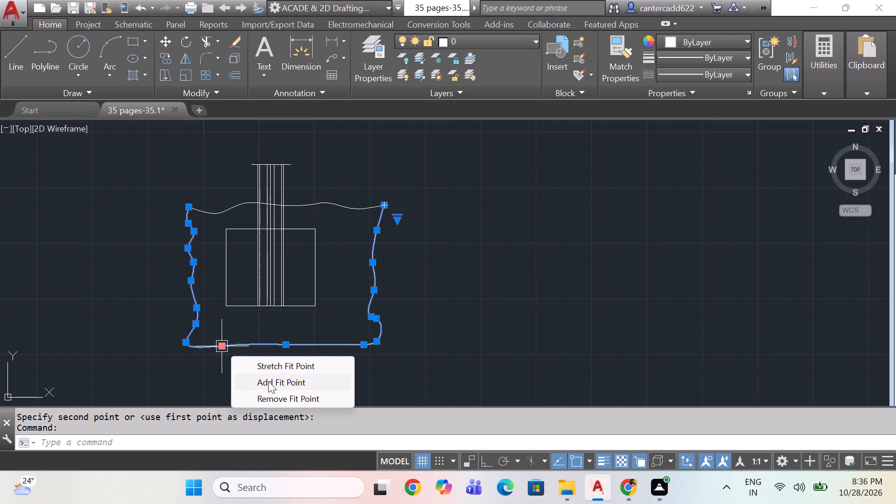
pyautogui.moveTo(268, 381); pyautogui.dragTo(260, 371)
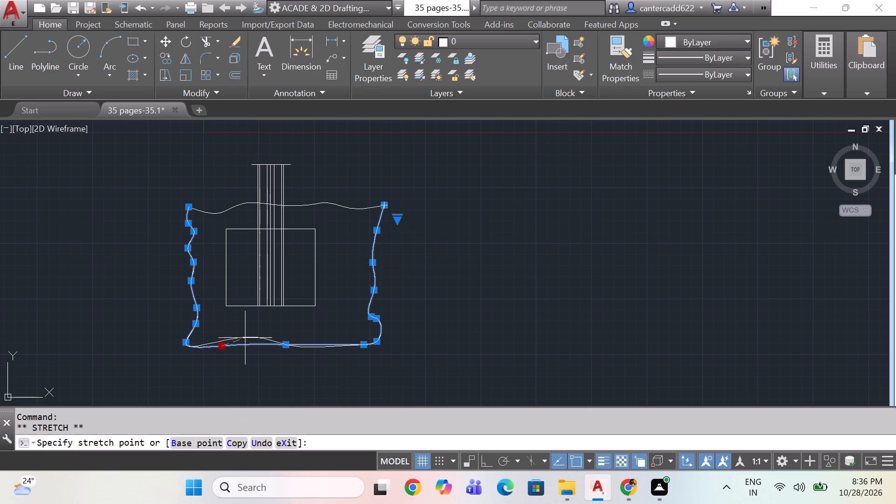
pyautogui.click(245, 338)
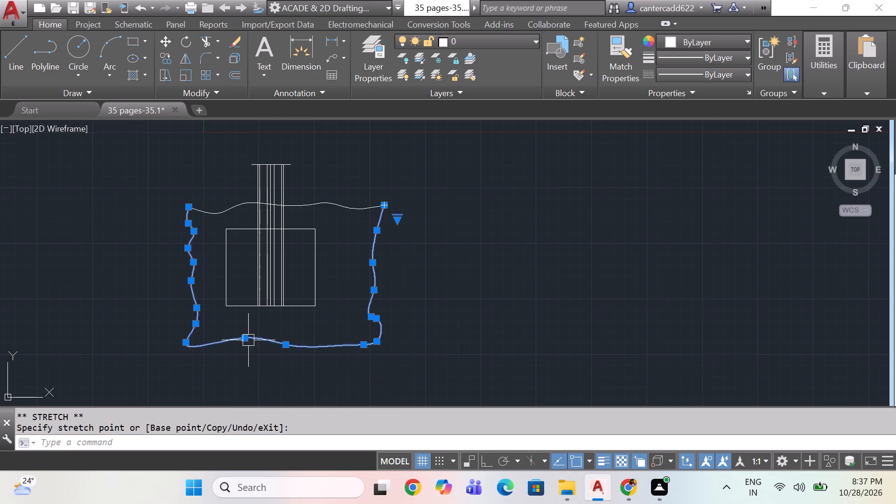
pyautogui.click(292, 375)
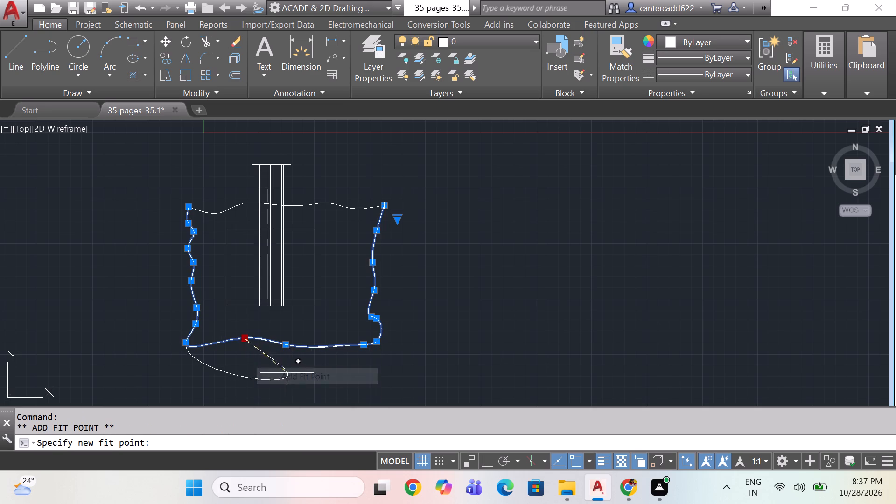
pyautogui.click(217, 343)
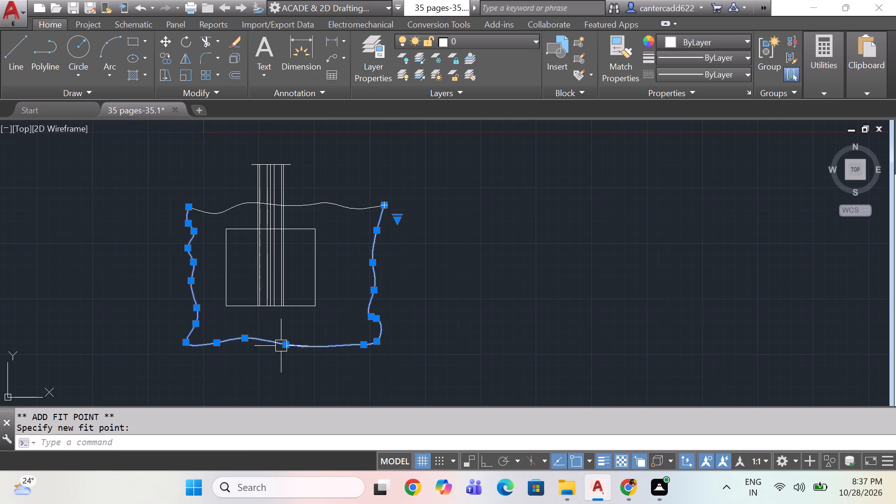
pyautogui.click(331, 380)
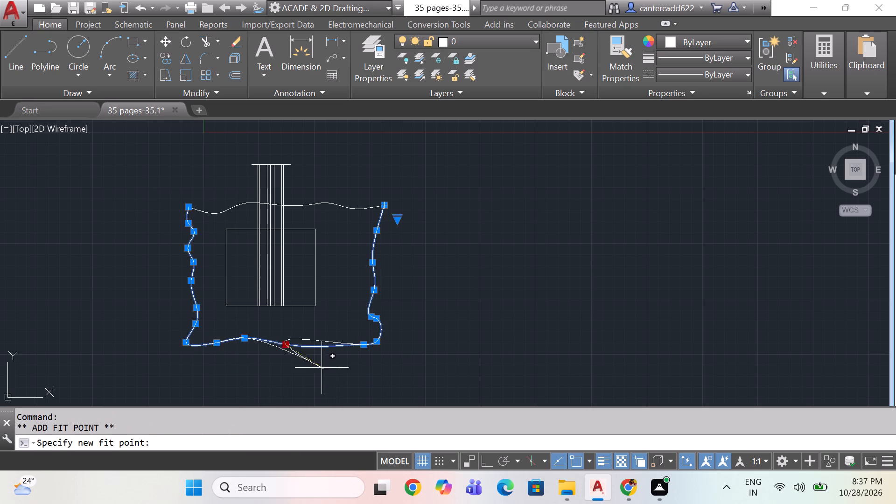
pyautogui.click(273, 340)
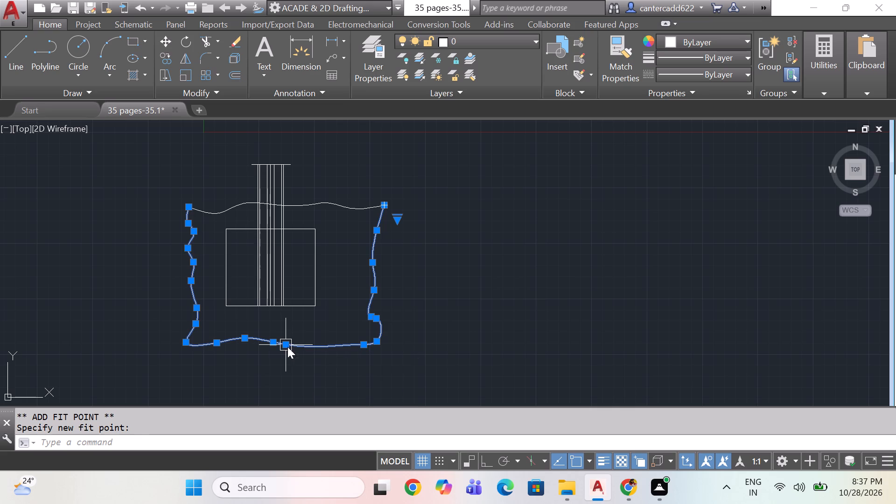
pyautogui.click(287, 347)
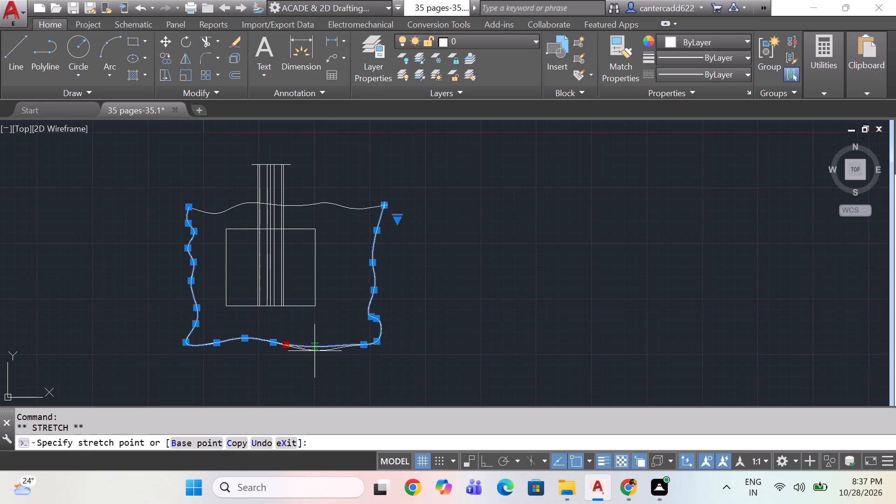
pyautogui.click(315, 351)
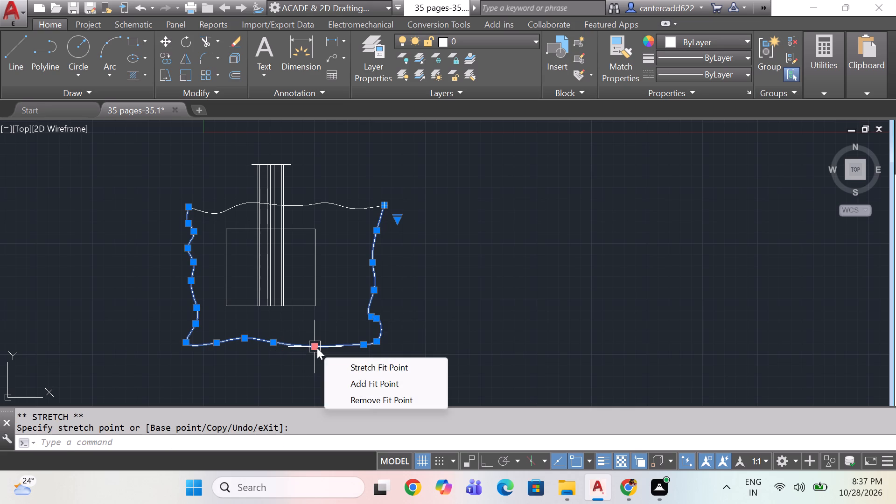
pyautogui.click(363, 380)
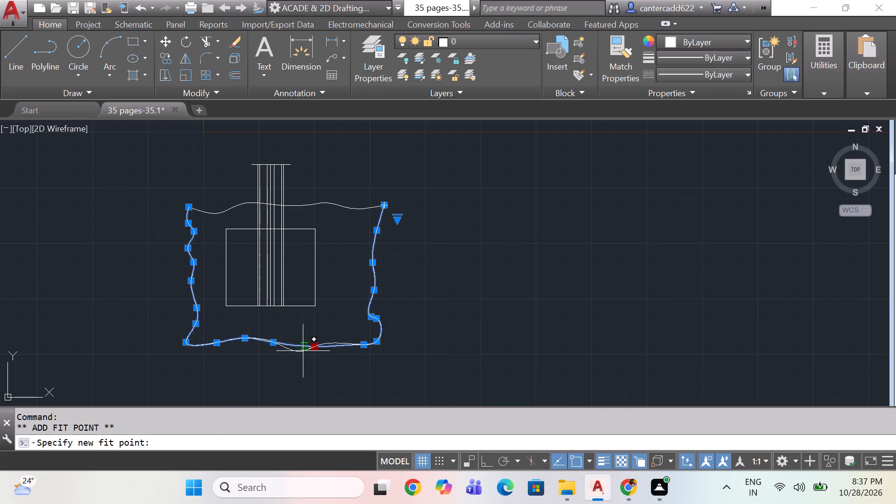
pyautogui.click(296, 348)
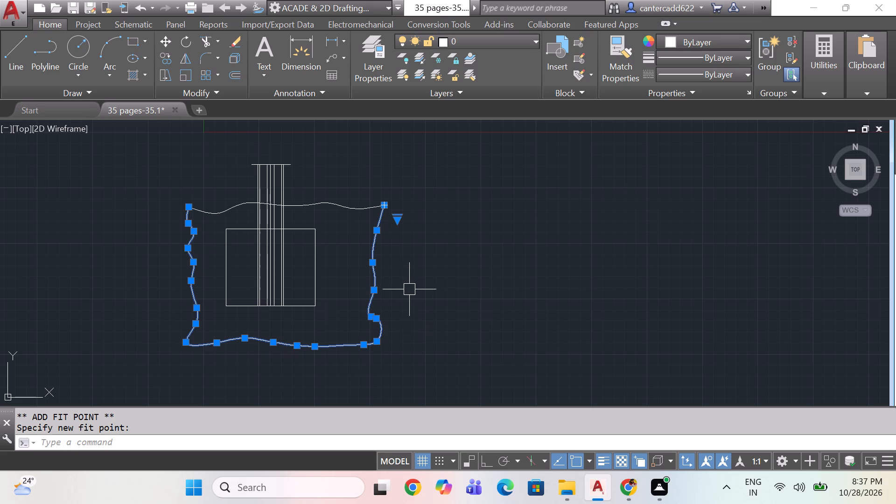
# Join the upper and lower wavy splines into a single spline.
pyautogui.click(364, 204)
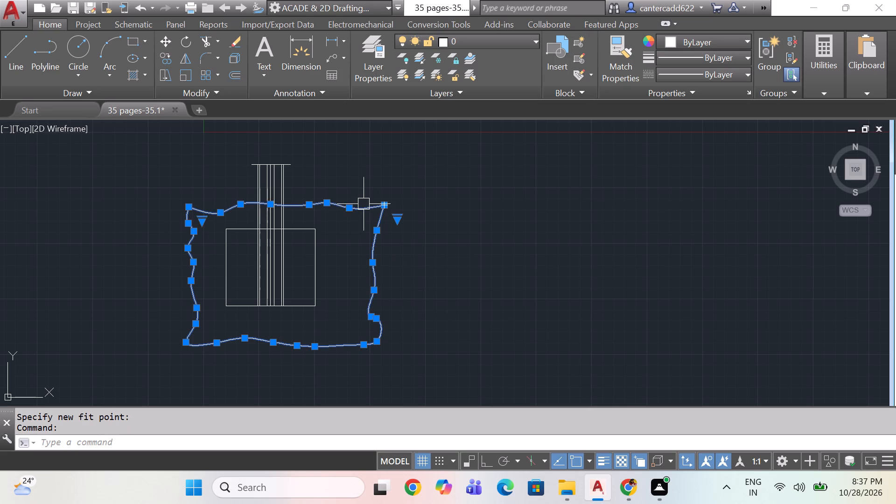
pyautogui.write('j')
pyautogui.press('space')
# Move the joined wavy outline slightly left so it sits more evenly around the rectangle.
pyautogui.click(360, 210)
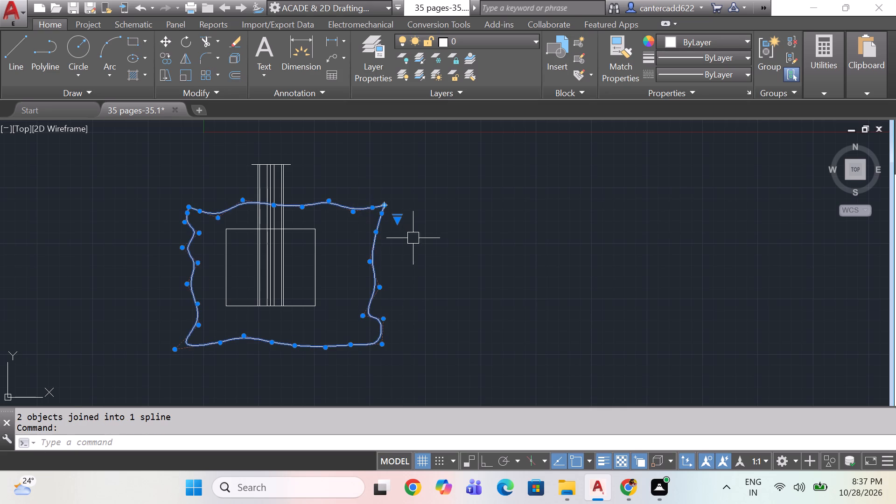
pyautogui.press('m')
pyautogui.press('space')
pyautogui.click(469, 266)
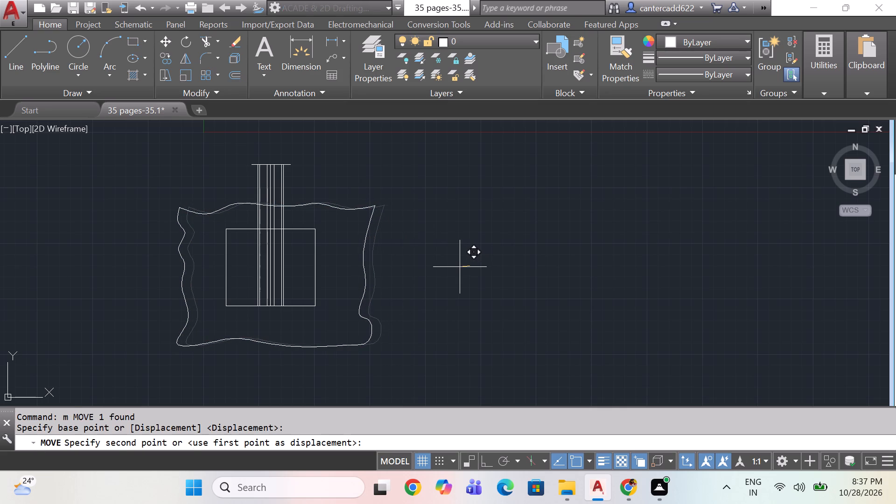
pyautogui.click(460, 267)
# Draw two lines from the rectangle's left side to the wavy outline, one at mid-height and one just above the bottom corner.
pyautogui.scroll(-2, 406, 289)
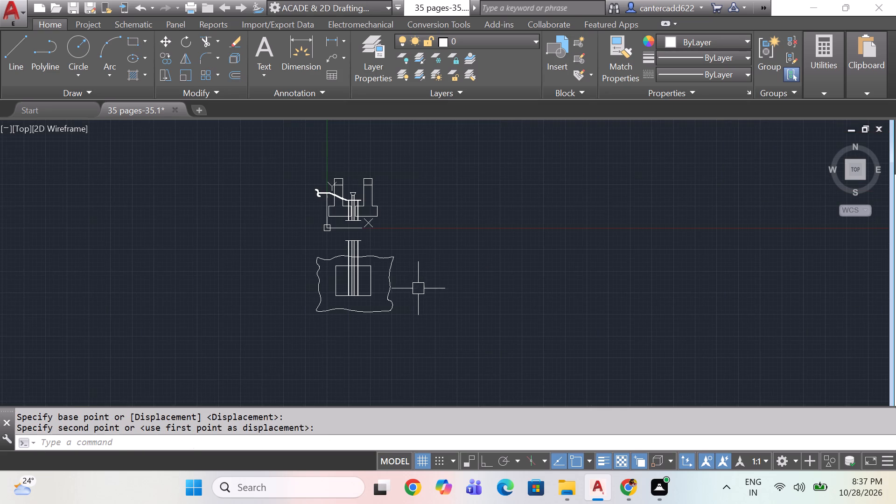
pyautogui.scroll(2, 418, 287)
pyautogui.moveTo(418, 284); pyautogui.dragTo(464, 291, button='middle')
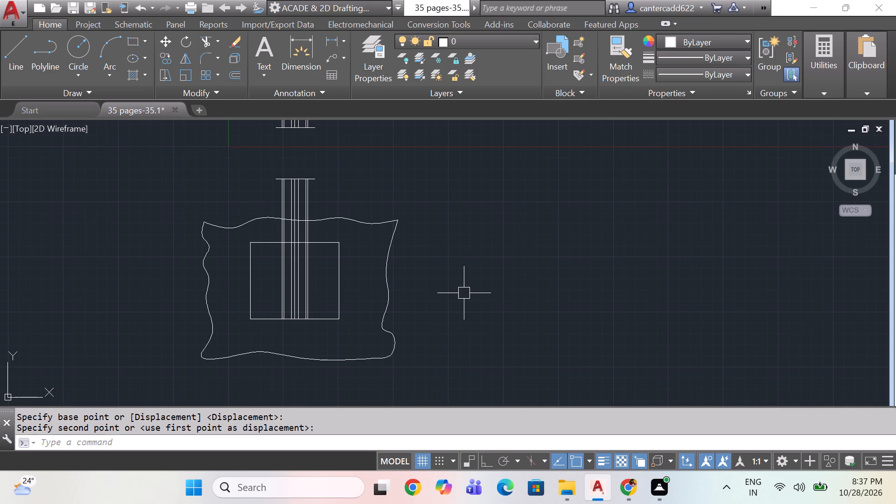
pyautogui.press('l')
pyautogui.press('space')
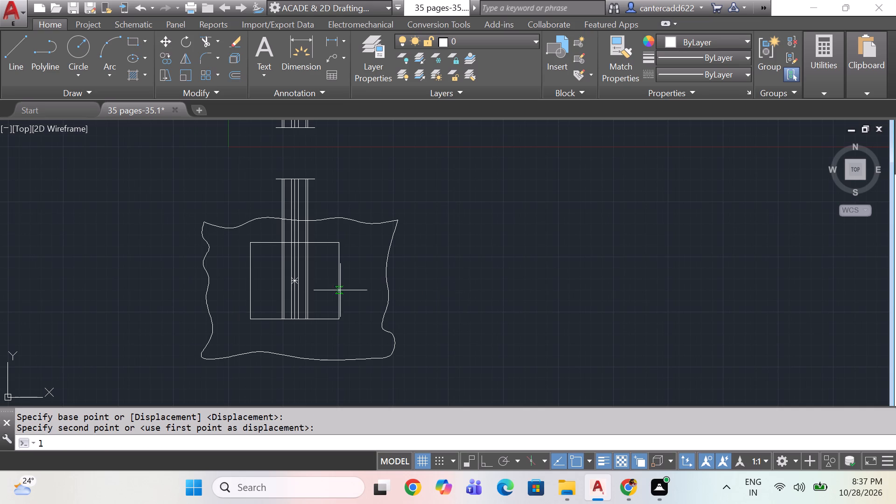
pyautogui.moveTo(251, 285); pyautogui.dragTo(246, 287)
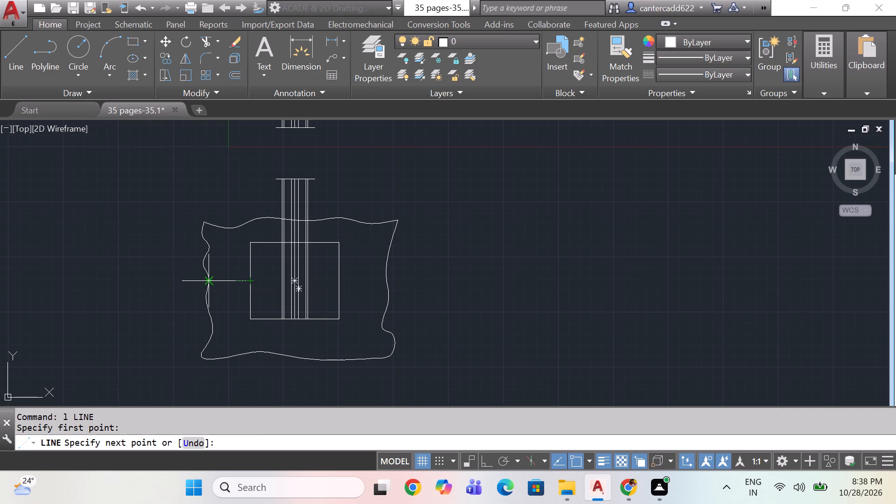
pyautogui.click(208, 281)
pyautogui.press('space')
pyautogui.press('space')
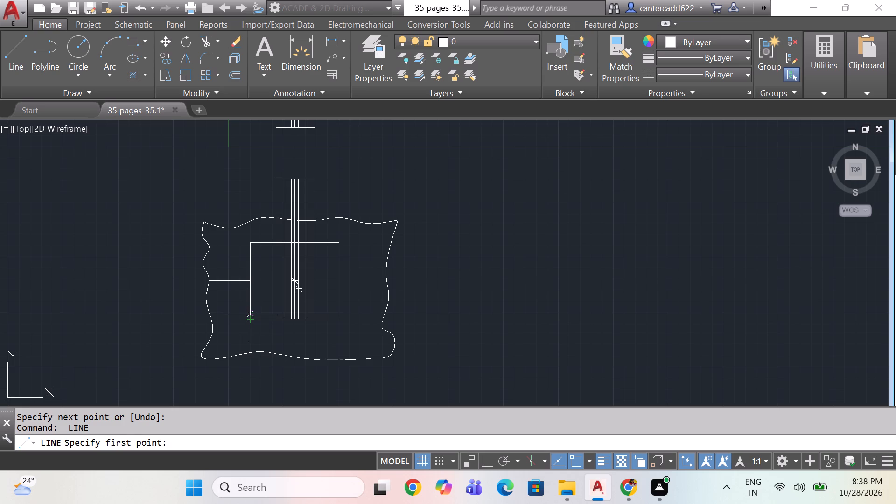
pyautogui.moveTo(250, 312); pyautogui.dragTo(241, 313)
pyautogui.moveTo(209, 313); pyautogui.dragTo(217, 315)
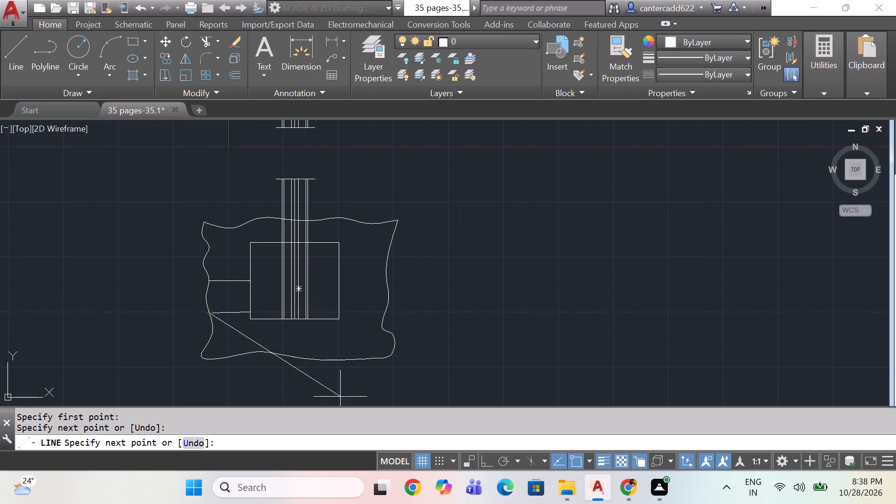
pyautogui.press('space')
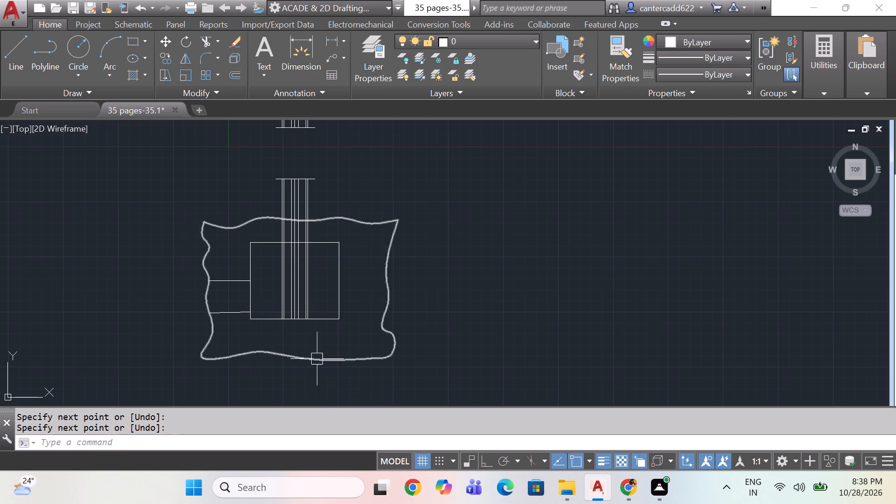
# Draw a horizontal line from the rectangle's top-left corner to the wavy outline's left edge.
pyautogui.press('space')
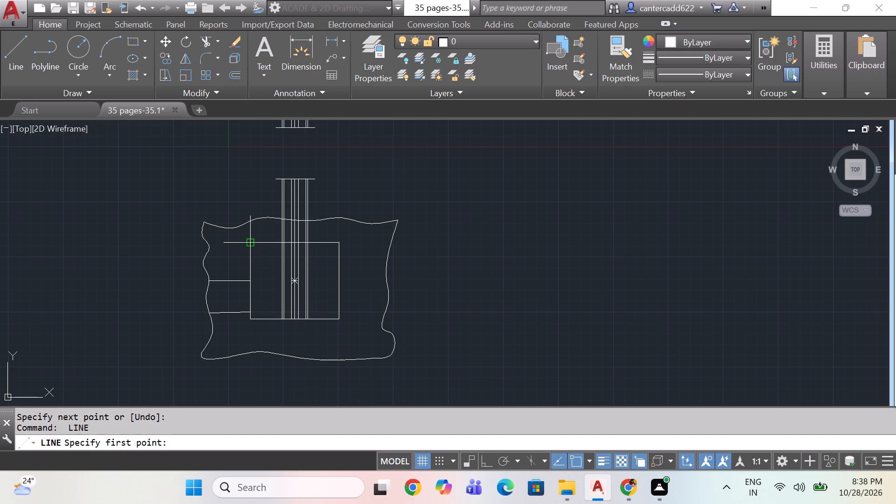
pyautogui.click(252, 243)
pyautogui.click(208, 243)
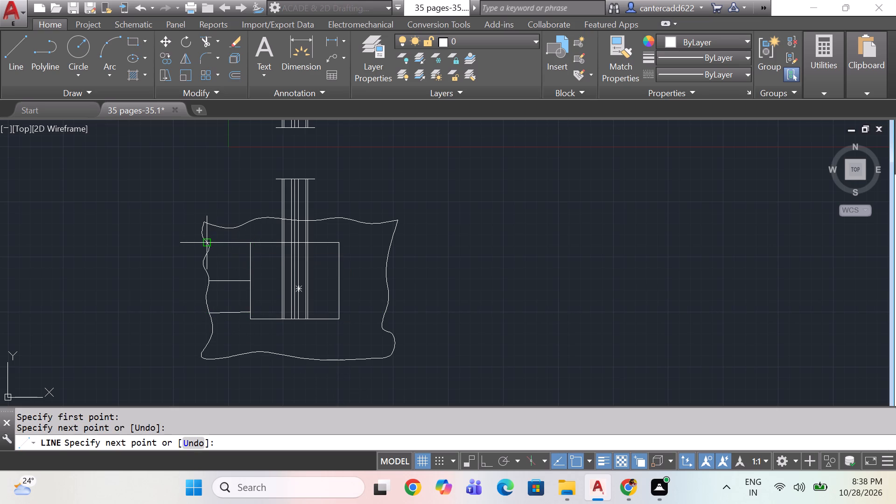
pyautogui.press('space')
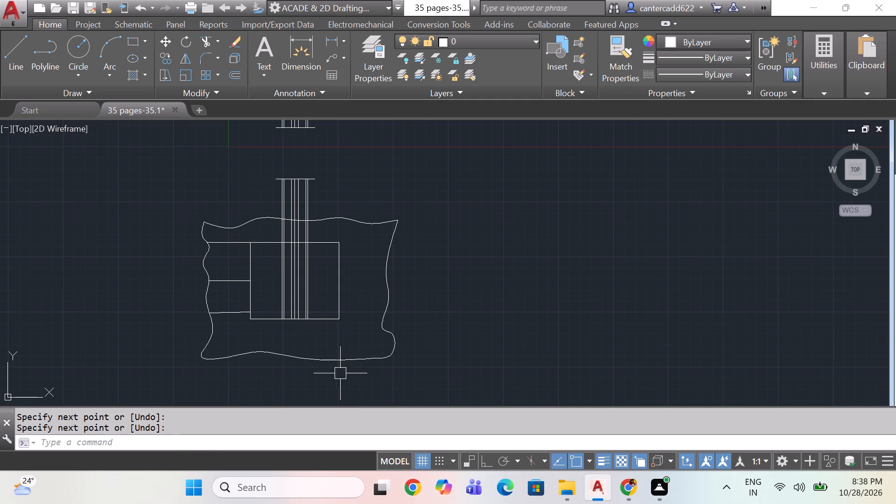
# Stretch the lower part of the wavy outline downward, away from the rectangle's bottom edge.
pyautogui.press('s')
pyautogui.press('space')
pyautogui.click(432, 338)
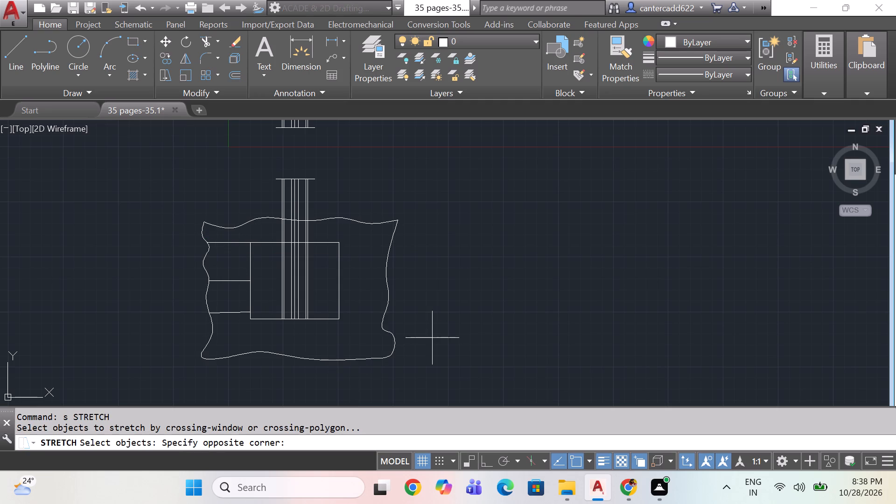
pyautogui.click(180, 383)
pyautogui.press('space')
pyautogui.click(462, 334)
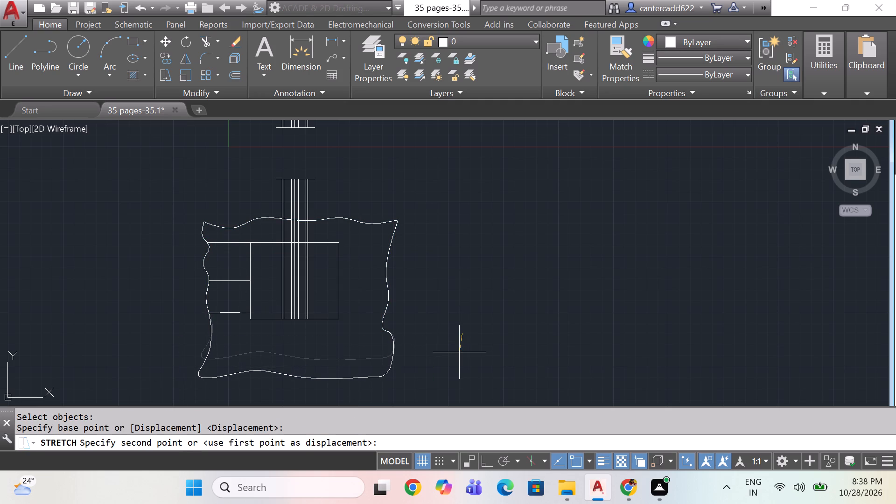
pyautogui.click(460, 352)
# Move the whole wavy outline slightly upward to leave more space above the rectangle.
pyautogui.click(395, 368)
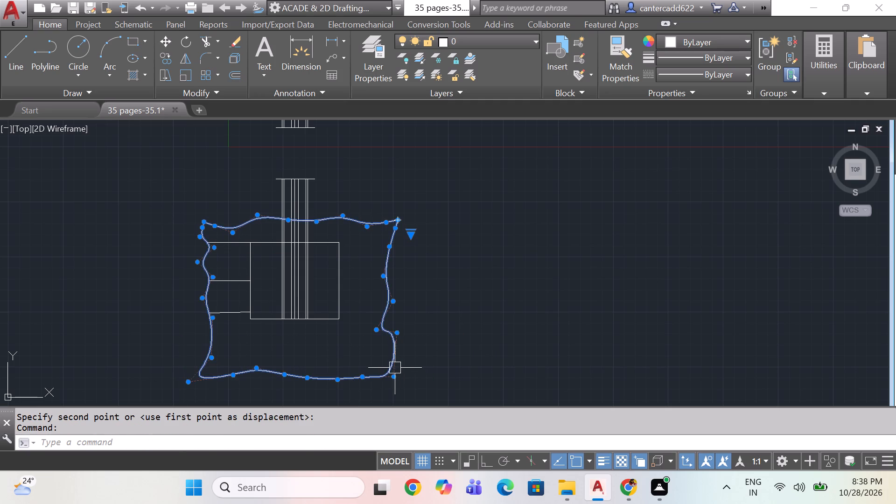
pyautogui.press('m')
pyautogui.press('space')
pyautogui.click(481, 382)
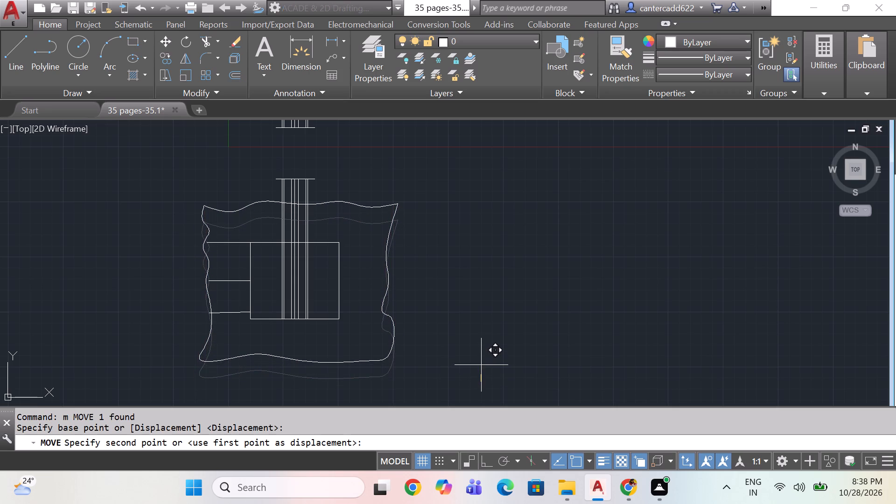
pyautogui.click(481, 365)
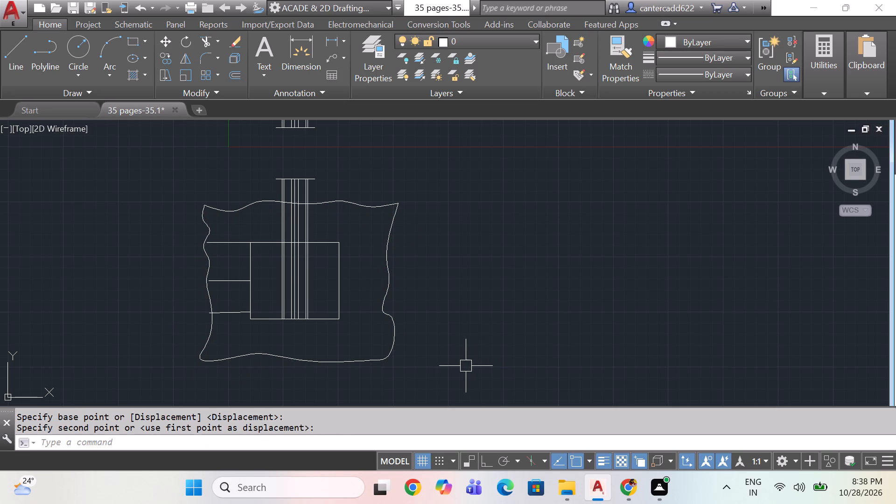
# Draw a near-horizontal line across the wavy outline, from its left edge to its right edge, slightly above the rectangle.
pyautogui.press('l')
pyautogui.press('space')
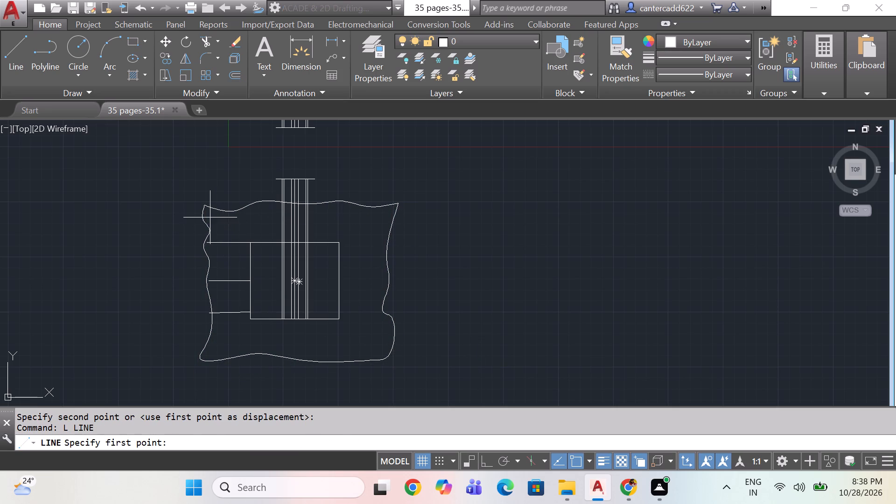
pyautogui.click(208, 225)
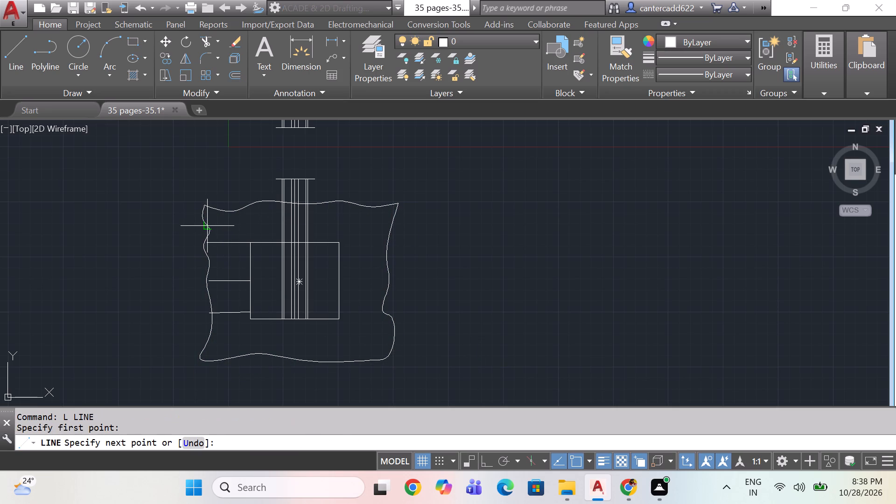
pyautogui.click(388, 226)
pyautogui.press('space')
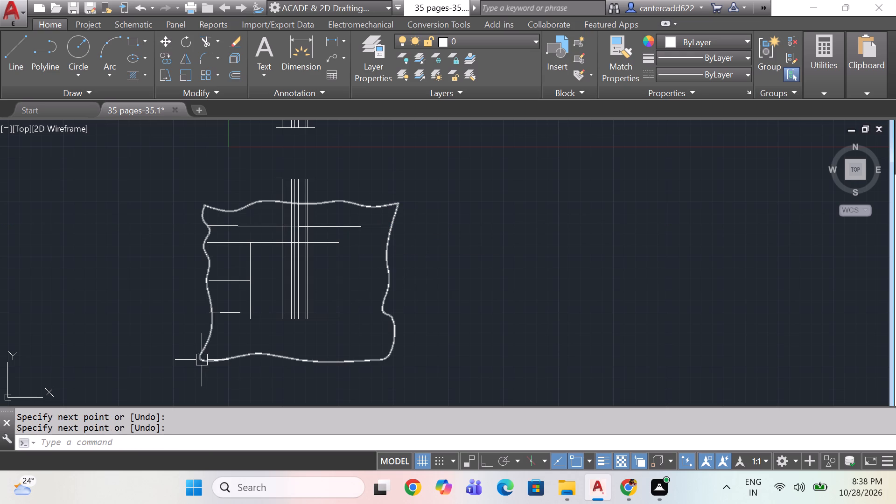
# Draw three lines from the rectangle's right side to the wavy outline, at the top corner, mid-height and bottom corner.
pyautogui.press('space')
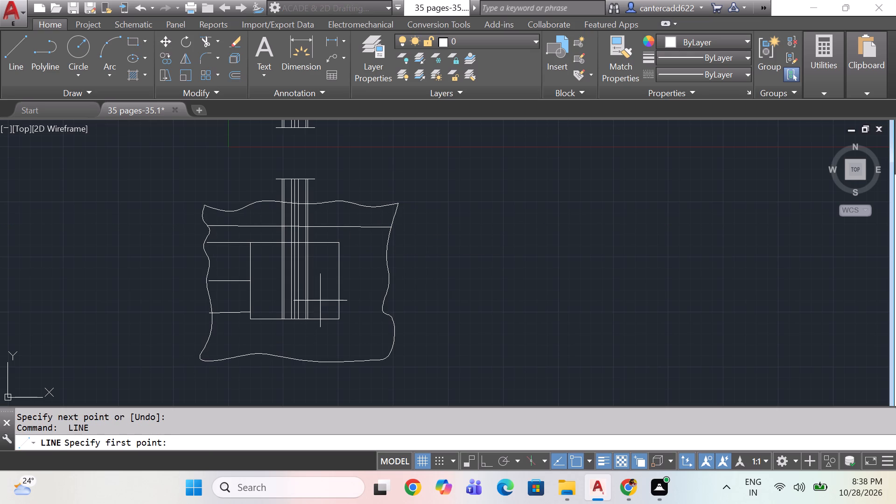
pyautogui.click(341, 244)
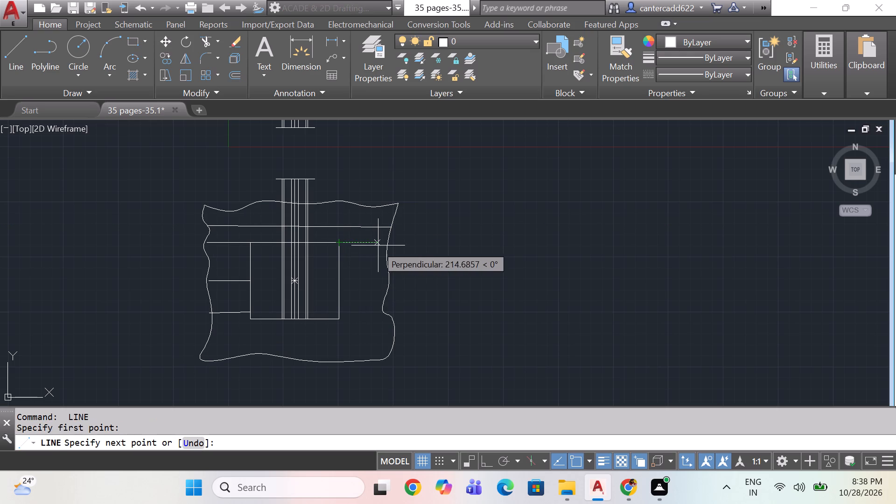
pyautogui.click(385, 244)
pyautogui.press('space')
pyautogui.press('space')
pyautogui.click(338, 277)
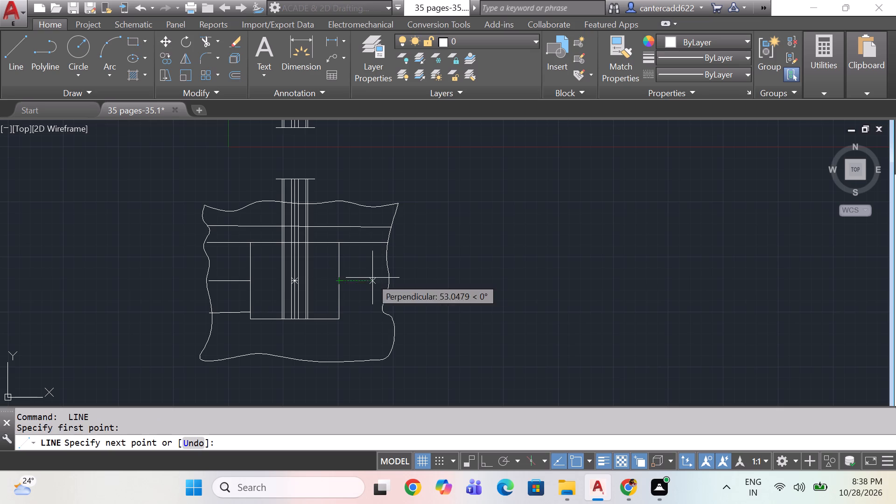
pyautogui.click(386, 280)
pyautogui.press('space')
pyautogui.press('space')
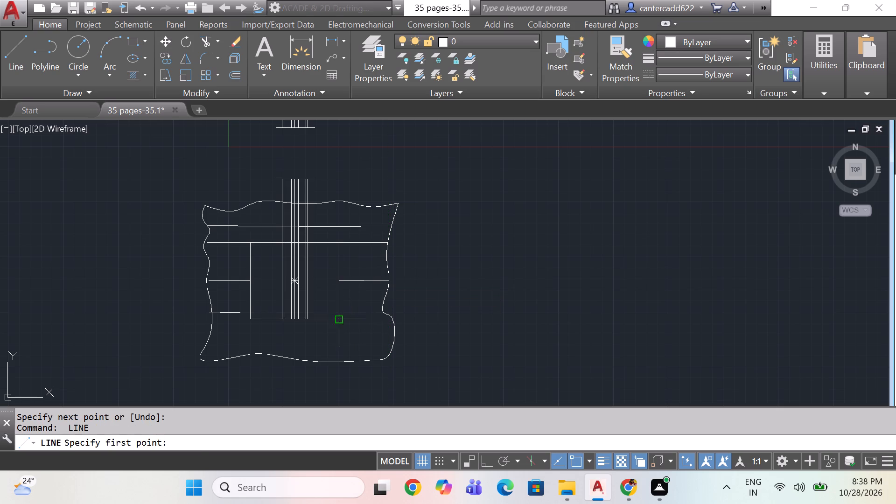
pyautogui.moveTo(340, 322); pyautogui.dragTo(350, 322)
pyautogui.click(389, 323)
pyautogui.press('space')
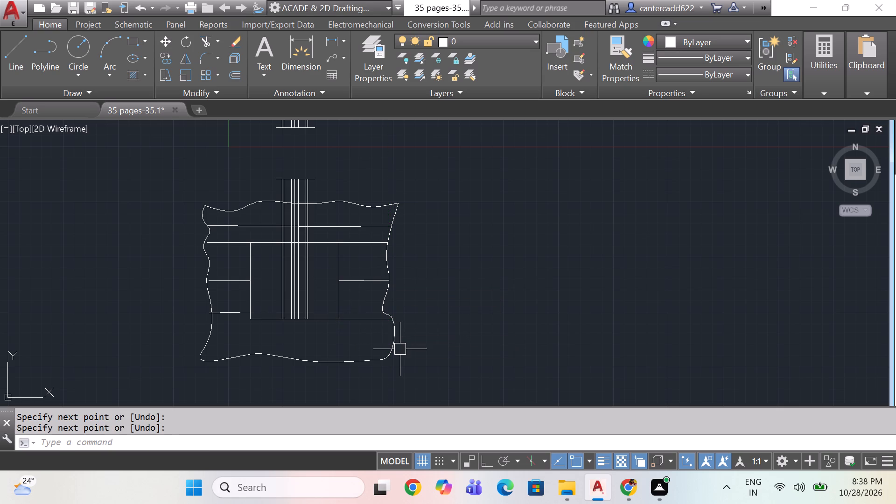
# Set the current hatch pattern to DOTS without filling any area.
pyautogui.press('h')
pyautogui.press('space')
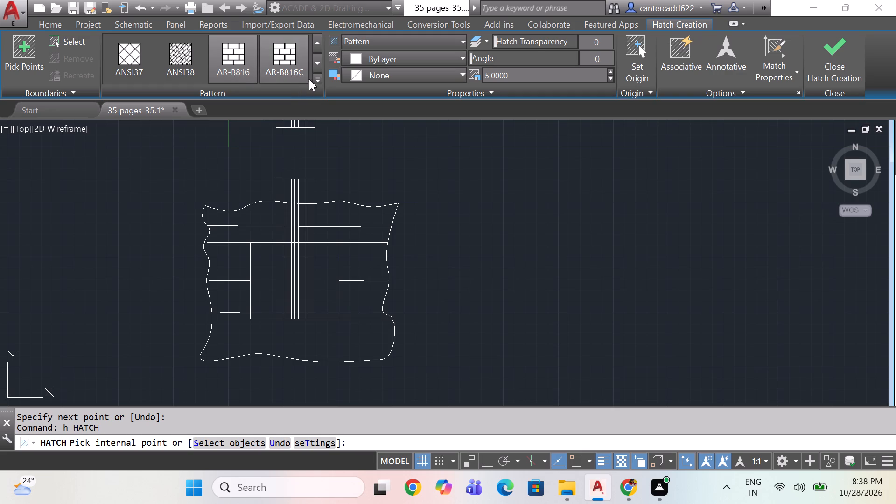
pyautogui.moveTo(361, 255); pyautogui.dragTo(532, 235, button='middle')
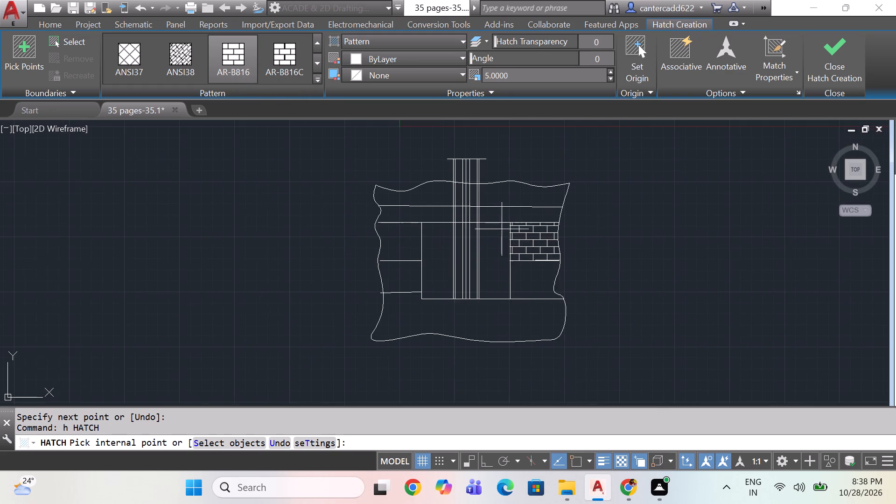
pyautogui.scroll(1, 478, 229)
pyautogui.moveTo(478, 229); pyautogui.dragTo(497, 218, button='middle')
pyautogui.click(315, 77)
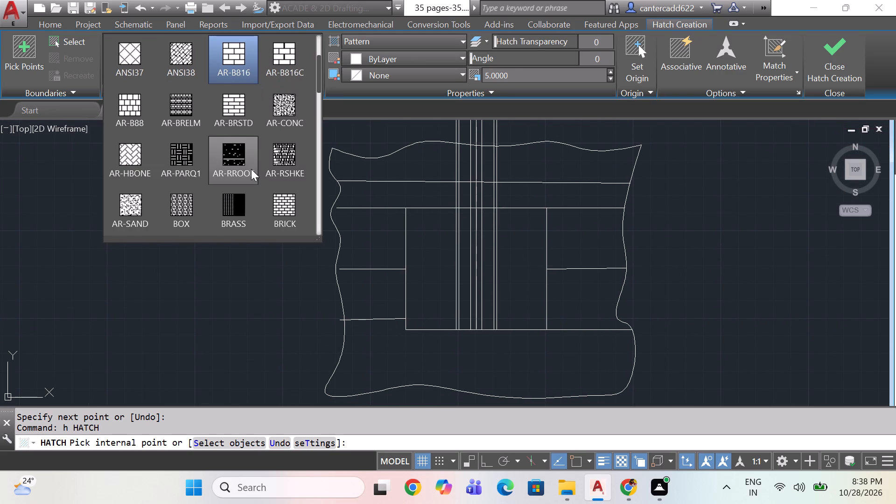
pyautogui.scroll(-1, 251, 169)
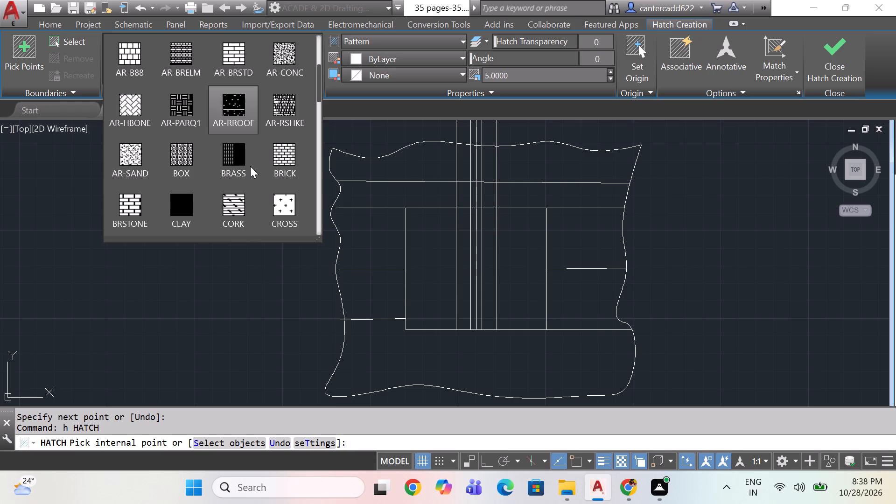
pyautogui.scroll(-1, 250, 162)
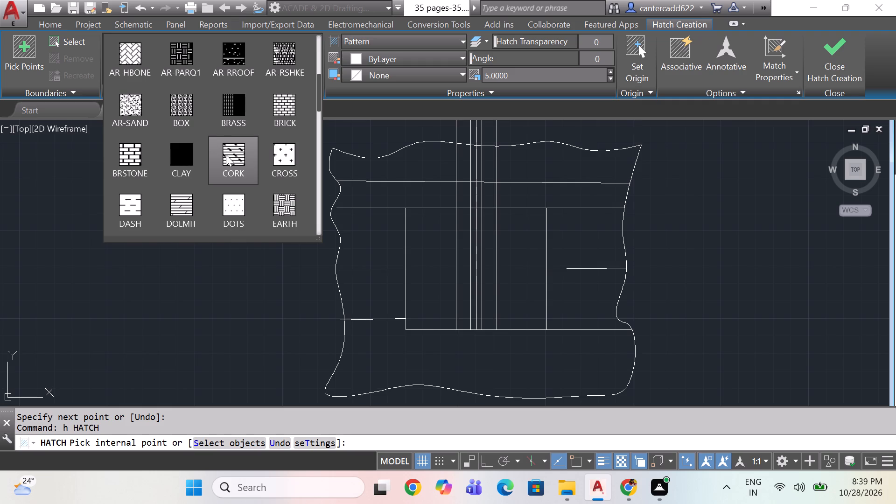
pyautogui.click(241, 200)
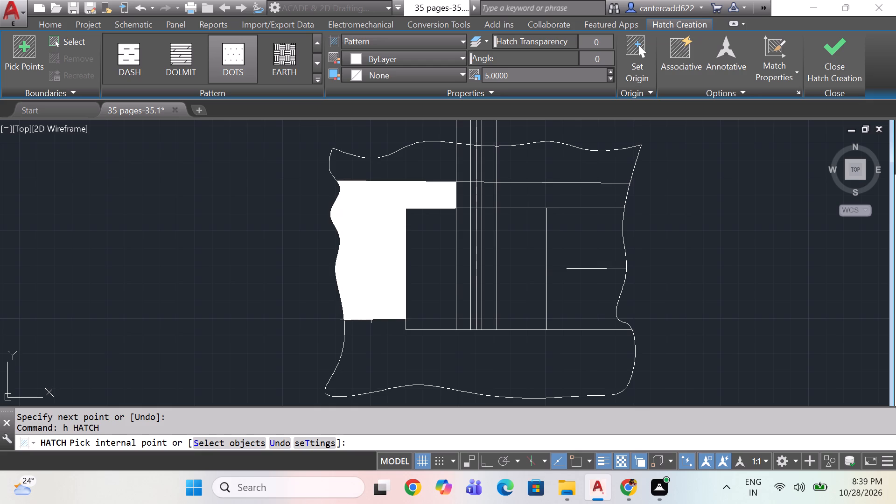
pyautogui.press('Escape')
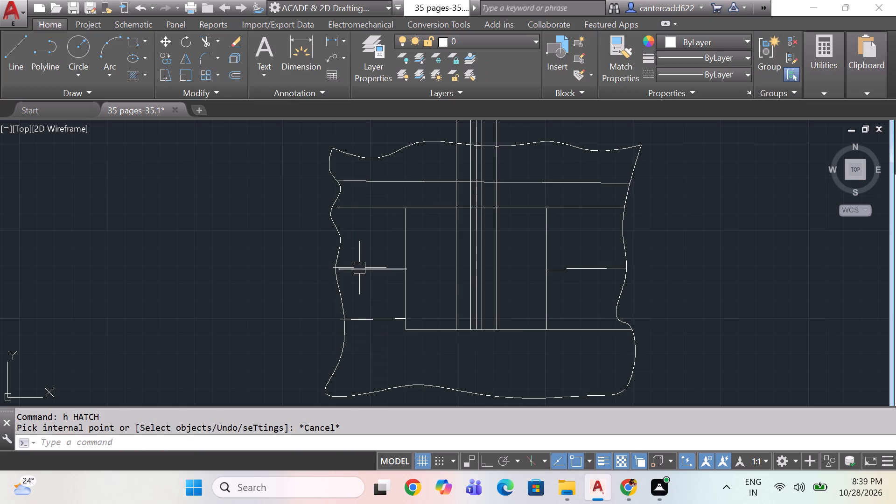
# Stretch the outer end of the mid-height line on the rectangle's left side to meet the wavy outline.
pyautogui.click(359, 268)
pyautogui.scroll(3, 342, 272)
pyautogui.click(323, 260)
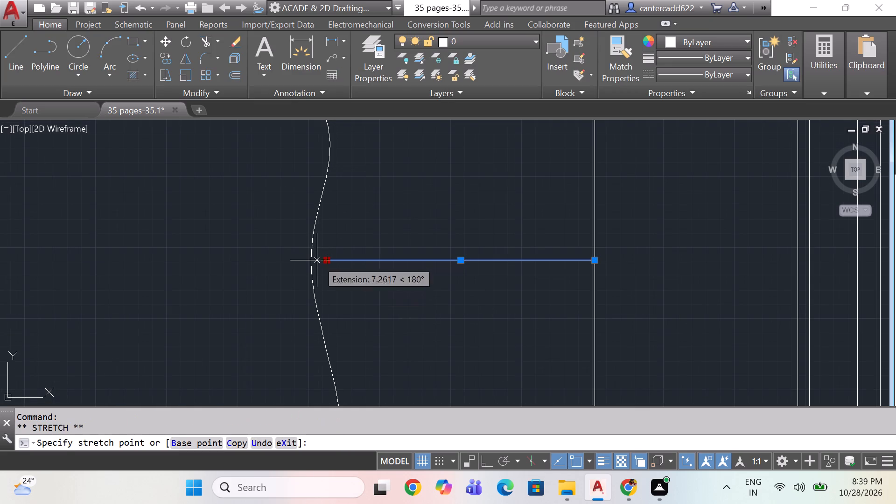
pyautogui.click(313, 260)
pyautogui.scroll(-2, 412, 285)
pyautogui.scroll(-1, 467, 294)
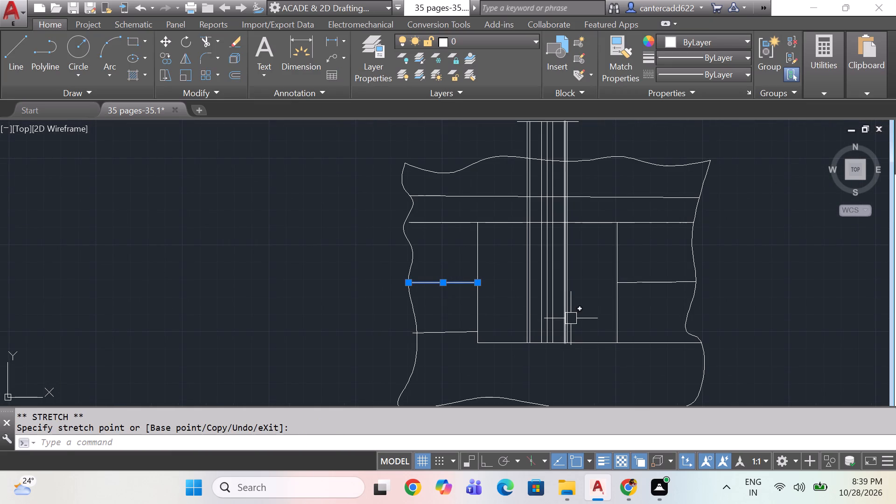
# Trim the end of the lower left connecting line that overhangs the wavy outline.
pyautogui.scroll(1, 408, 345)
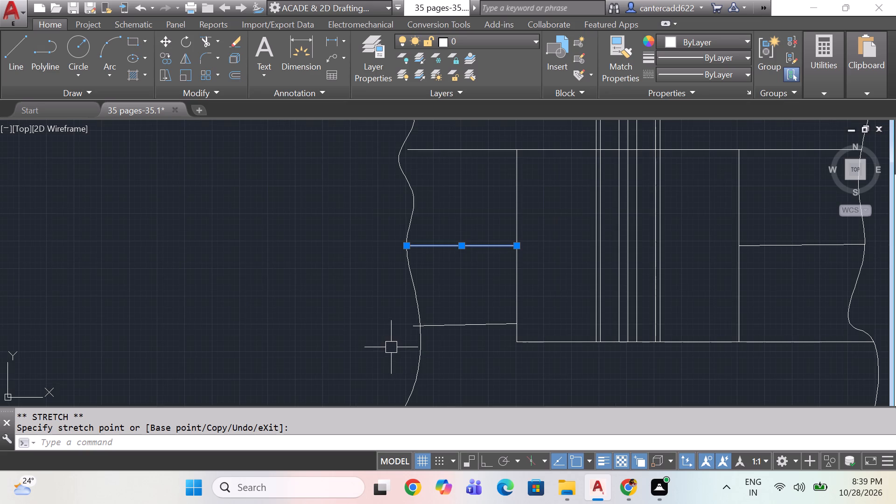
pyautogui.write('tr')
pyautogui.press('space')
pyautogui.press('space')
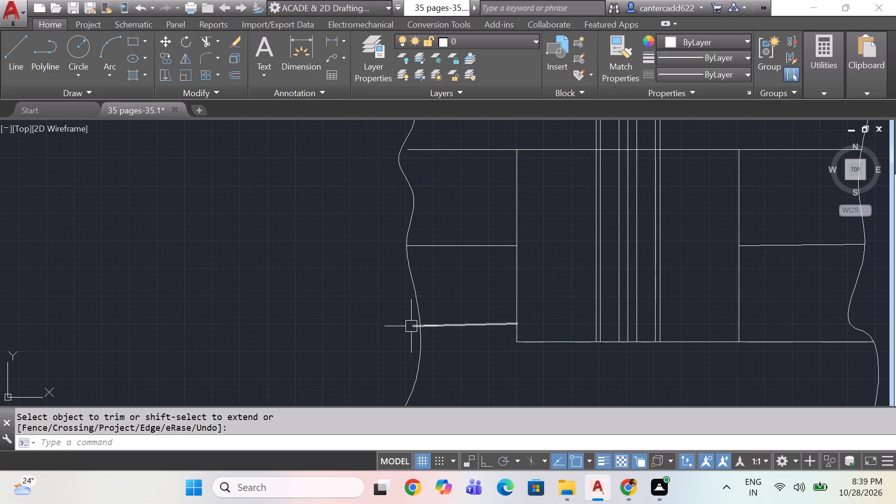
pyautogui.press('t')
pyautogui.write('r')
pyautogui.press('space')
pyautogui.press('space')
pyautogui.click(411, 325)
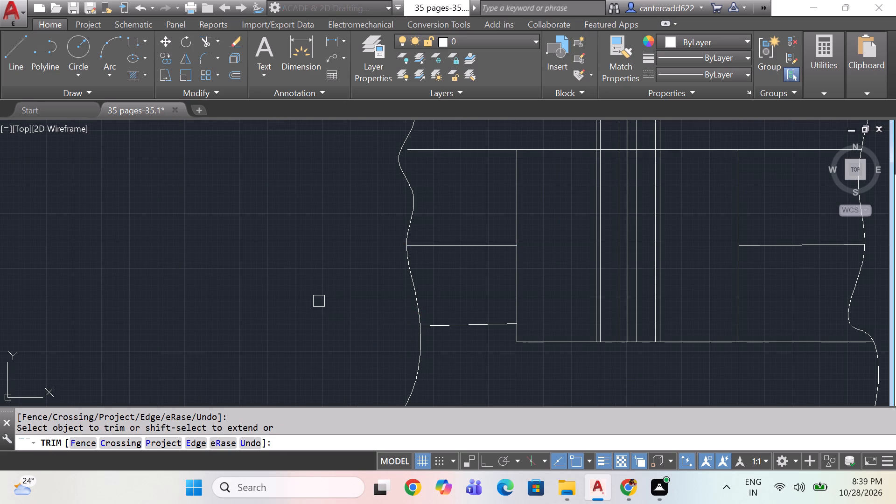
pyautogui.scroll(-1, 319, 301)
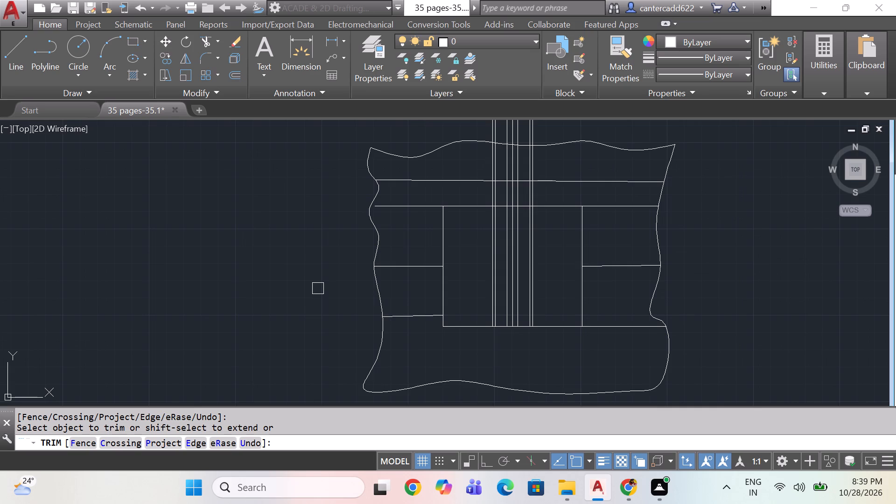
pyautogui.press('Escape')
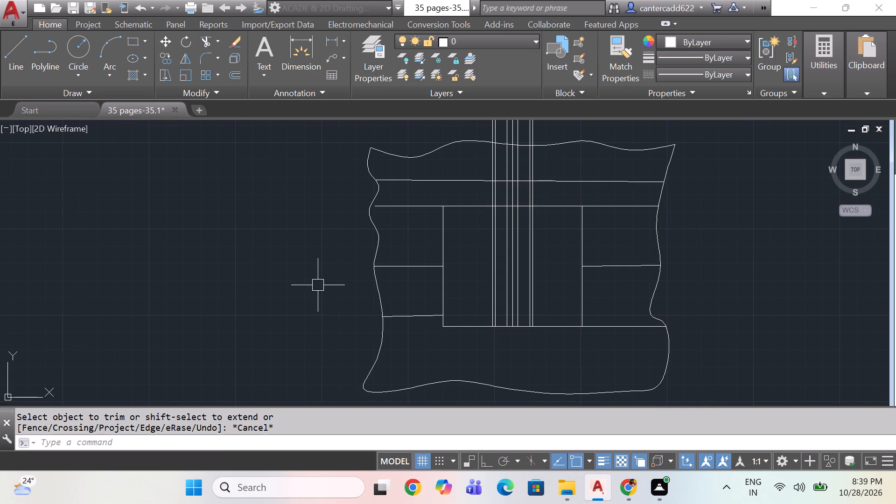
# Hatch the lower areas on both sides of the rectangle, below the mid-height lines, with DOTS at scale 200.
pyautogui.press('h')
pyautogui.press('space')
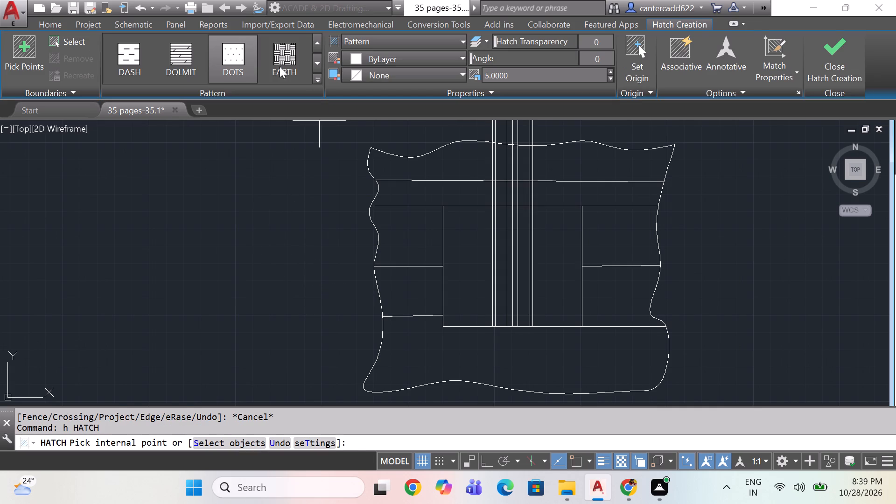
pyautogui.click(222, 58)
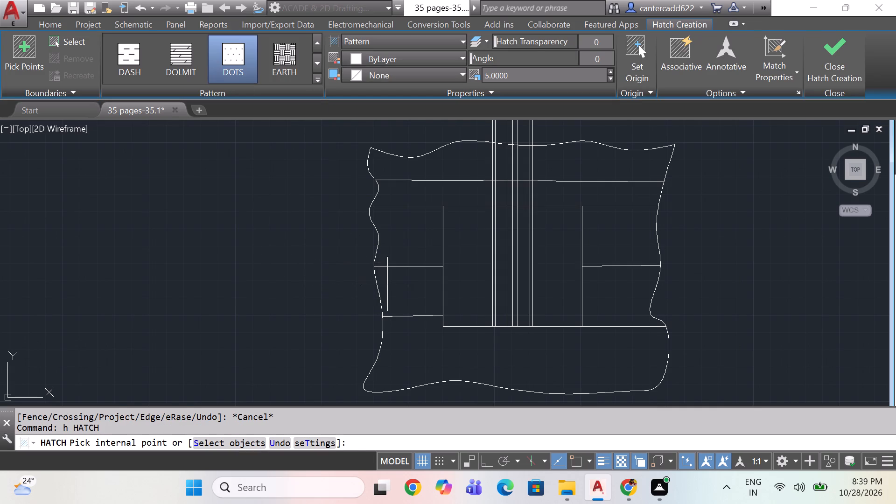
pyautogui.moveTo(521, 75); pyautogui.dragTo(508, 74)
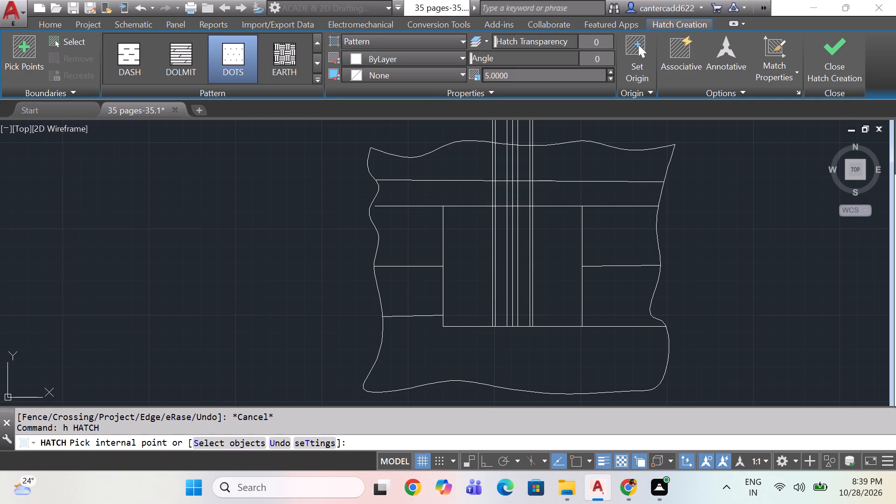
pyautogui.moveTo(508, 74); pyautogui.dragTo(465, 70)
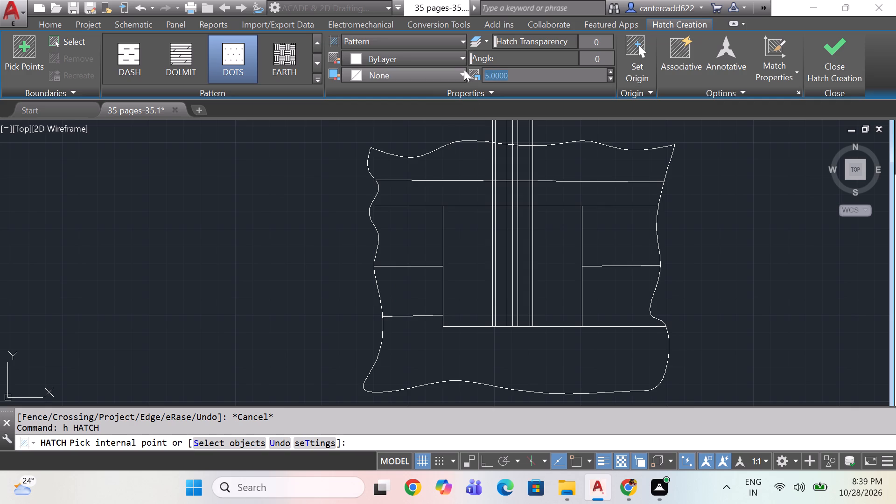
pyautogui.write('100')
pyautogui.press('Return')
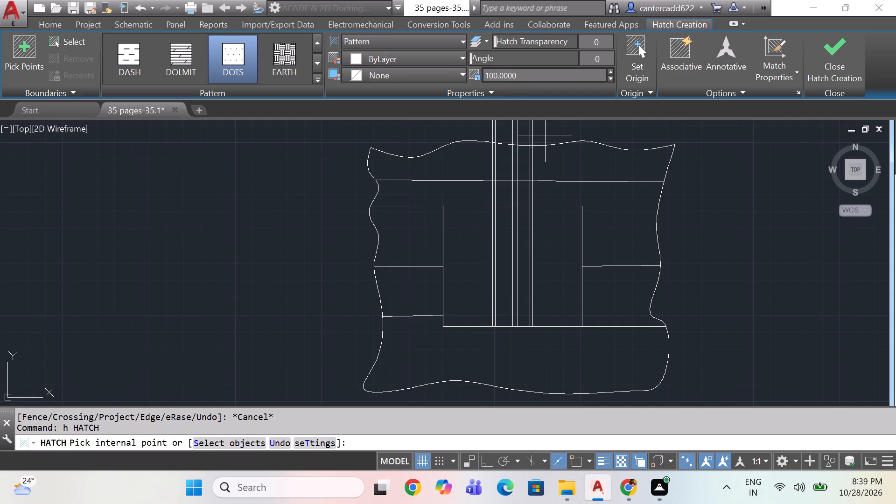
pyautogui.moveTo(529, 75); pyautogui.dragTo(472, 79)
pyautogui.write('200')
pyautogui.press('Return')
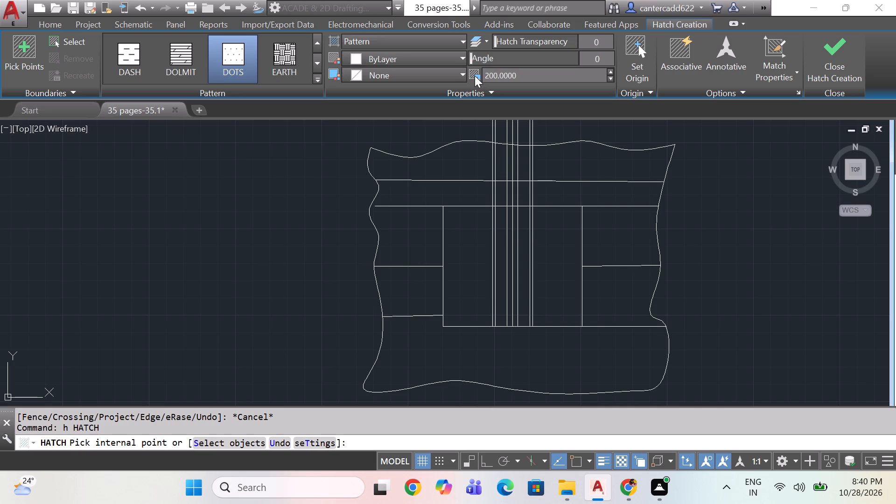
pyautogui.click(422, 300)
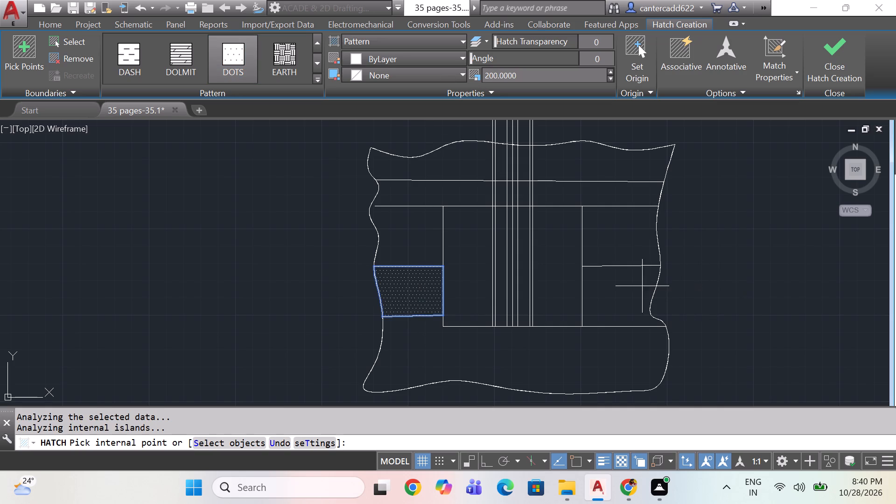
pyautogui.click(639, 287)
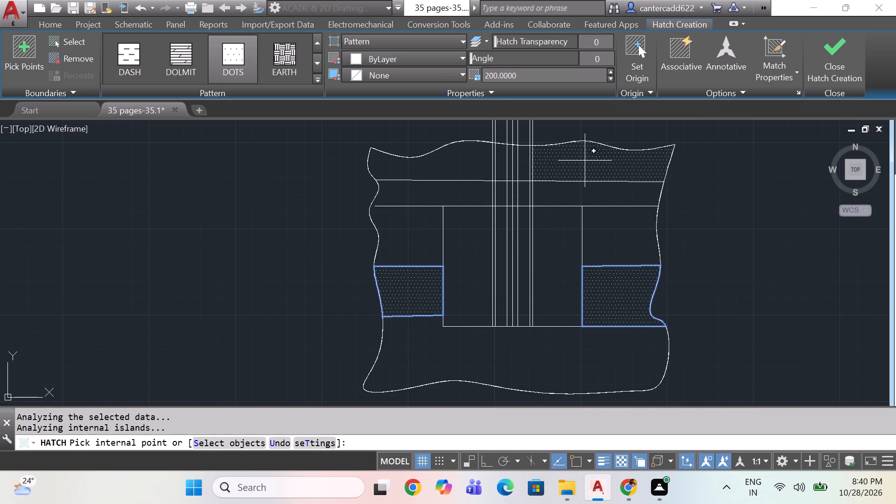
# Hatch the band above the rectangle right of the bars and in the two wider gaps between them, and try its left part.
pyautogui.click(582, 196)
pyautogui.scroll(2, 501, 193)
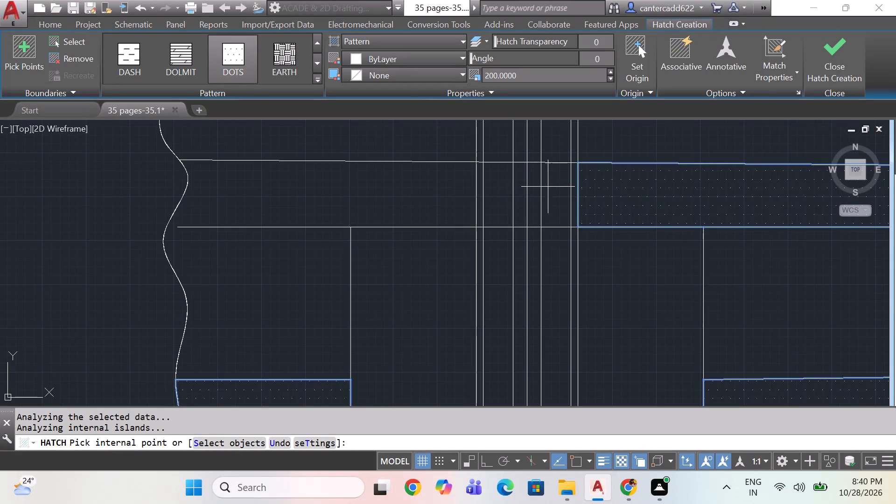
pyautogui.click(552, 187)
pyautogui.click(497, 196)
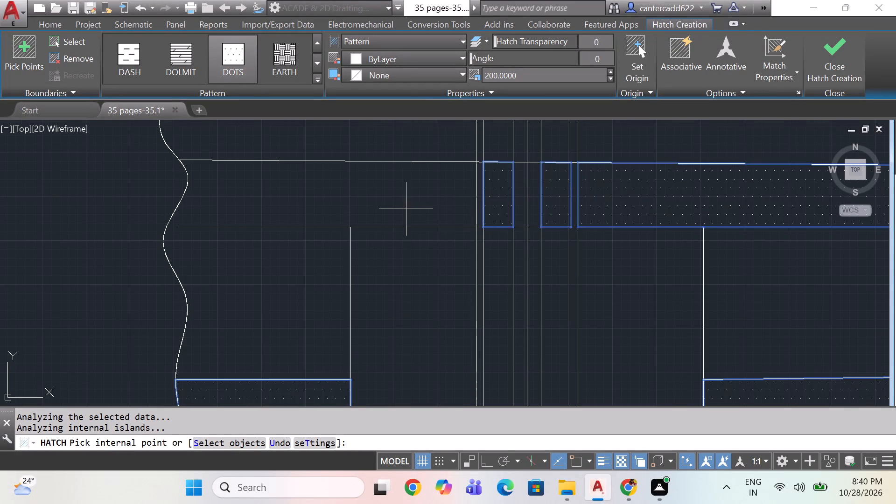
pyautogui.click(405, 209)
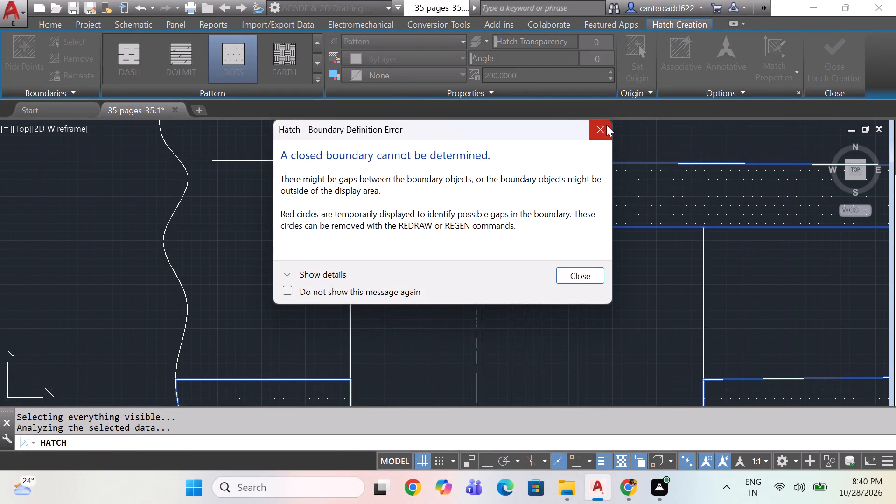
pyautogui.click(606, 125)
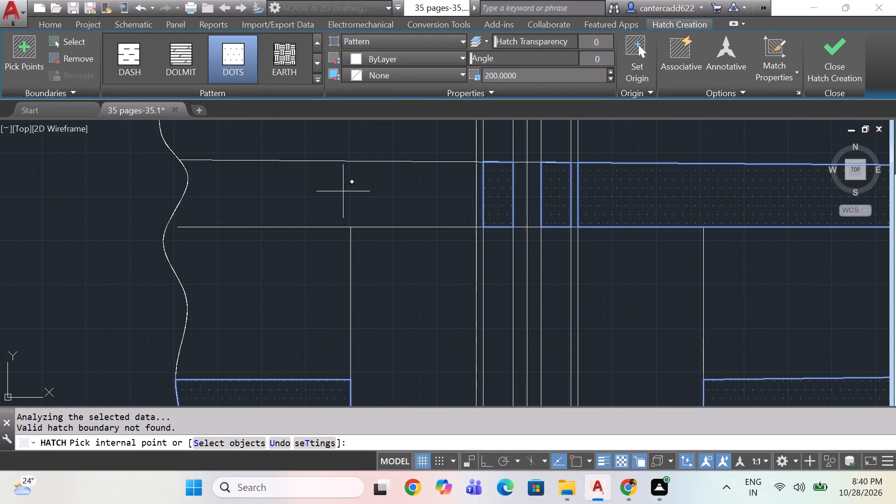
pyautogui.press('Escape')
# Extend the line from the rectangle's top-left corner to the wavy outline's left edge.
pyautogui.write('ex')
pyautogui.press('space')
pyautogui.press('space')
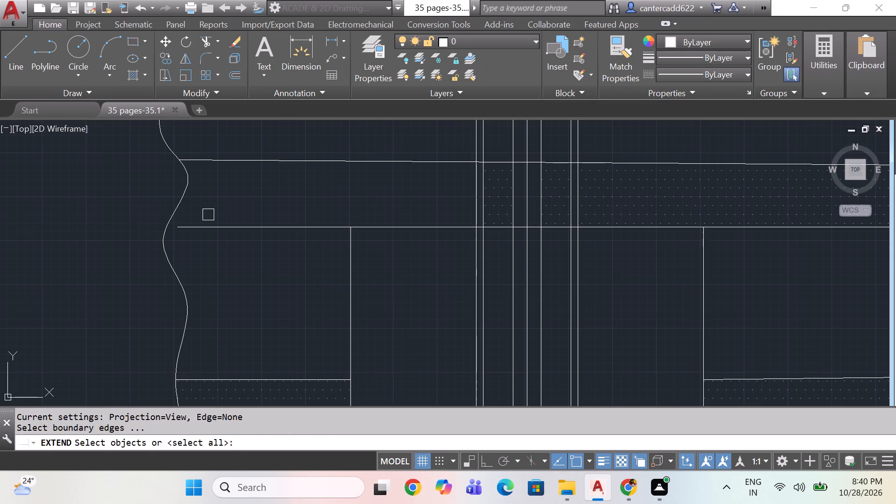
pyautogui.click(196, 227)
pyautogui.press('space')
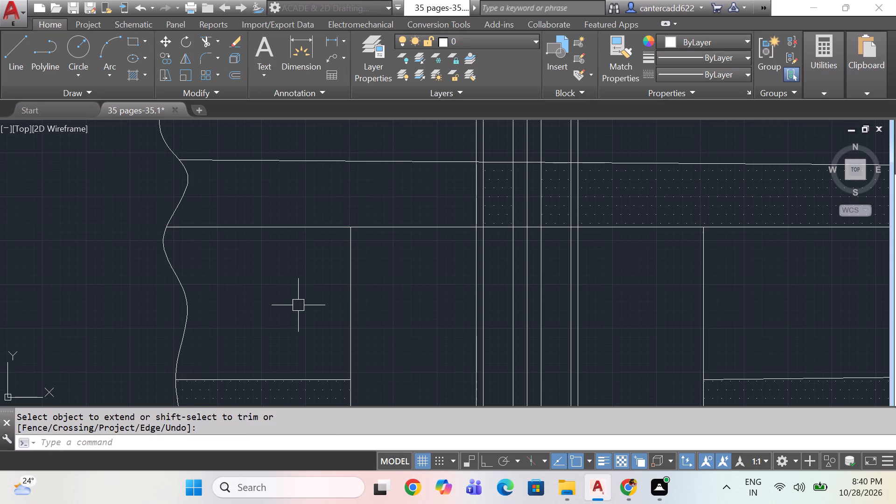
# Hatch the band above the rectangle left of the vertical bars with DOTS at scale 200.
pyautogui.press('h')
pyautogui.press('space')
pyautogui.click(321, 206)
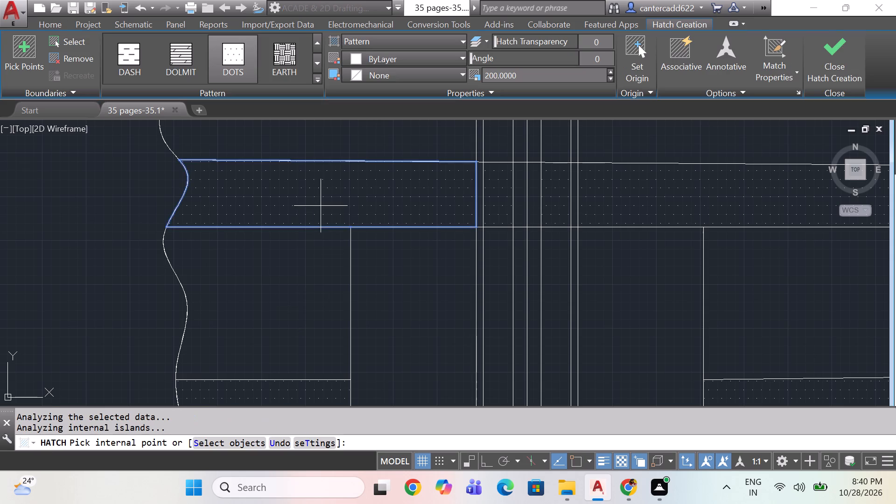
pyautogui.press('space')
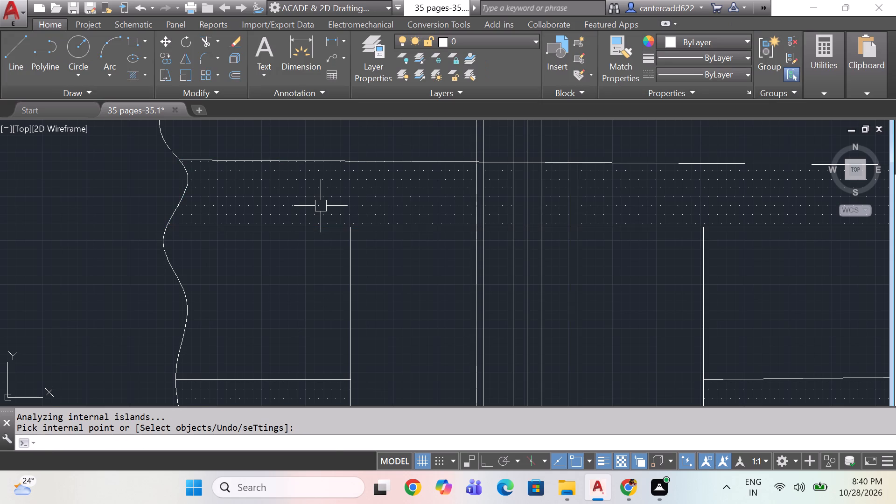
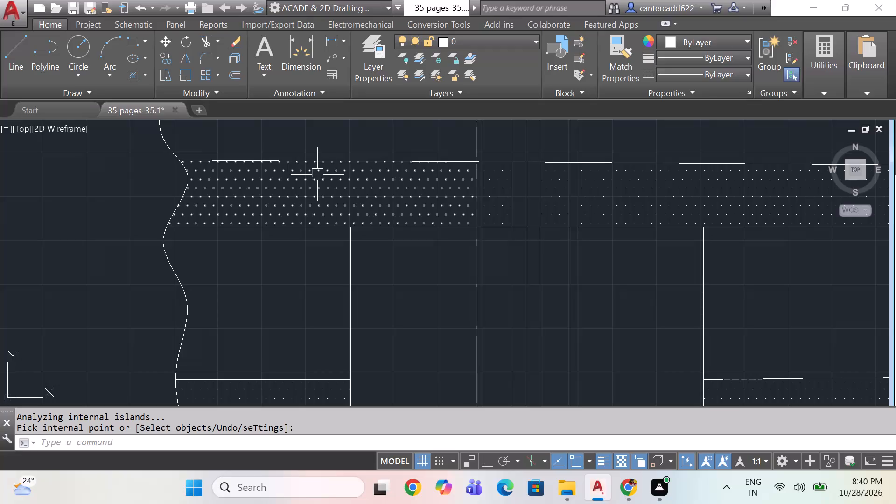
# Hatch the top band beneath the wavy edge, on both sides of the bars and in their two wider gaps, with HEX at scale 60.
pyautogui.scroll(-3, 469, 252)
pyautogui.moveTo(499, 251); pyautogui.dragTo(463, 219, button='middle')
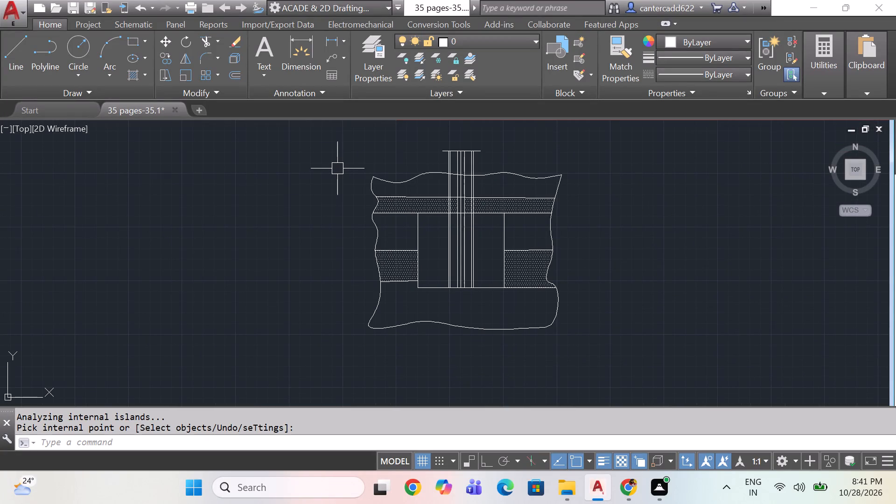
pyautogui.write('h')
pyautogui.press('space')
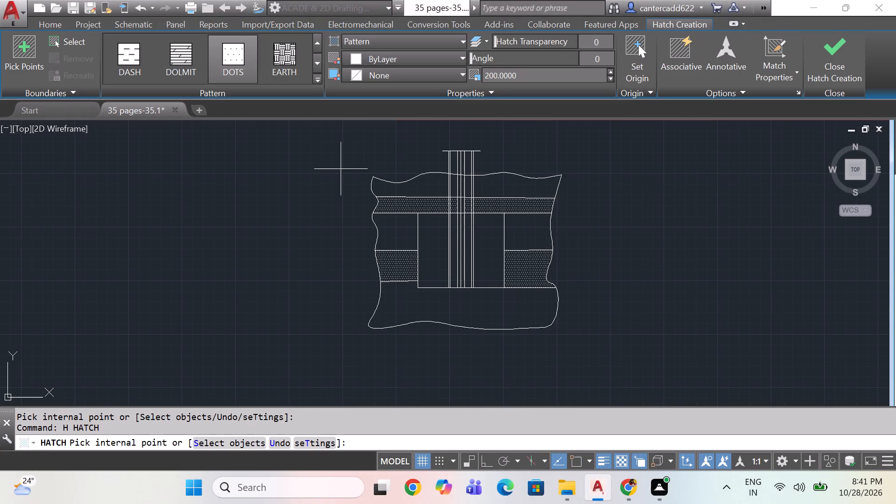
pyautogui.click(321, 79)
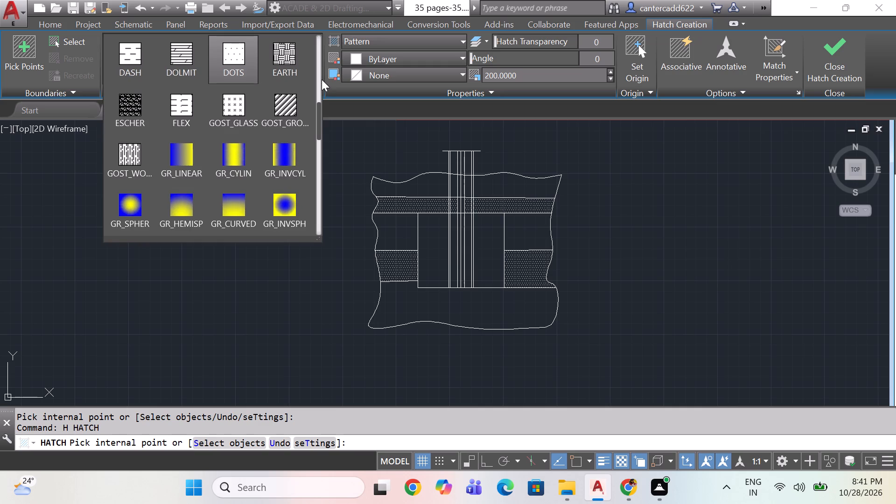
pyautogui.scroll(-2, 265, 158)
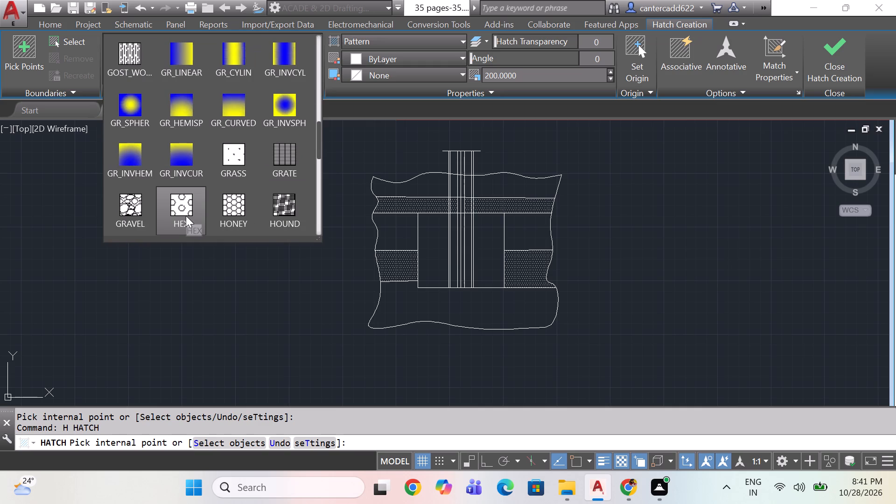
pyautogui.scroll(-1, 185, 212)
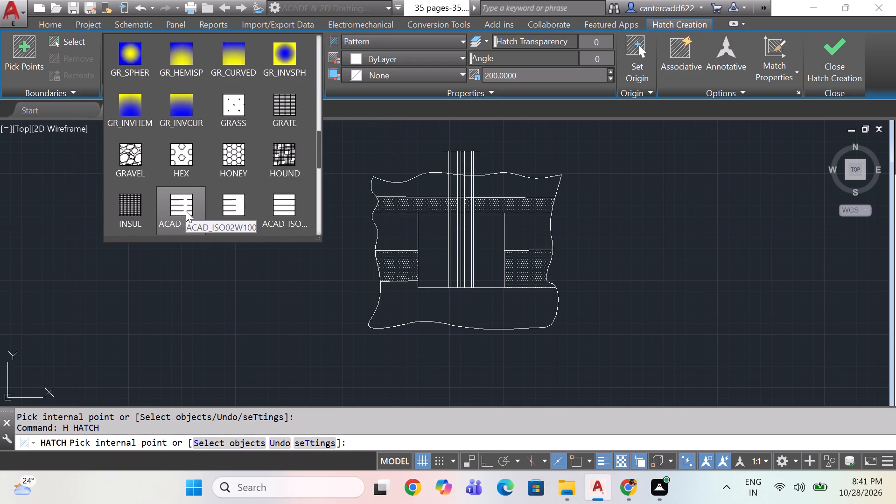
pyautogui.scroll(-2, 186, 210)
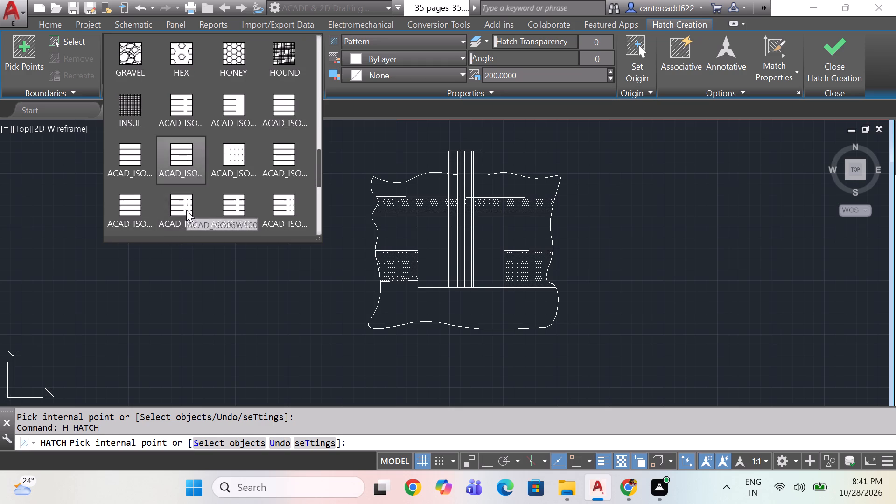
pyautogui.scroll(-3, 187, 210)
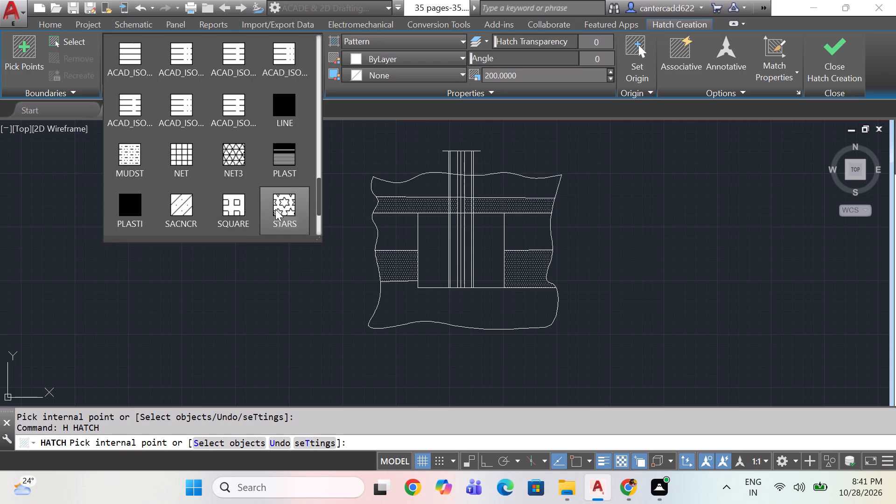
pyautogui.scroll(-1, 185, 199)
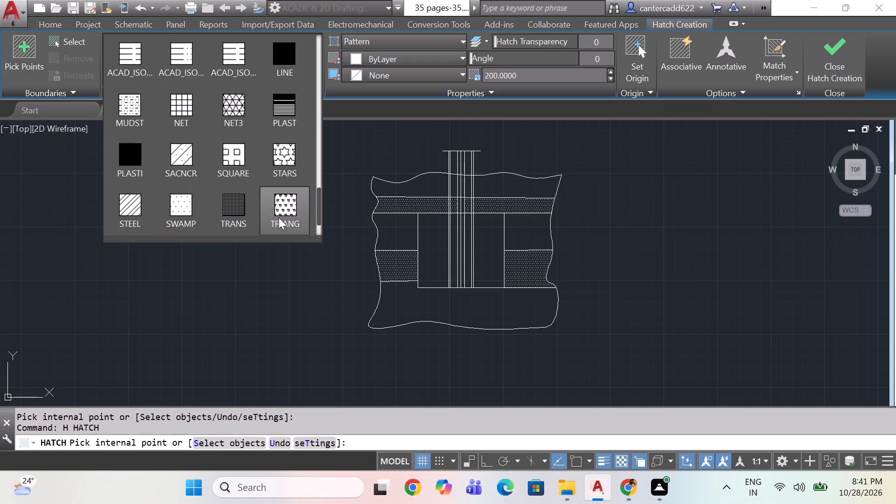
pyautogui.click(294, 209)
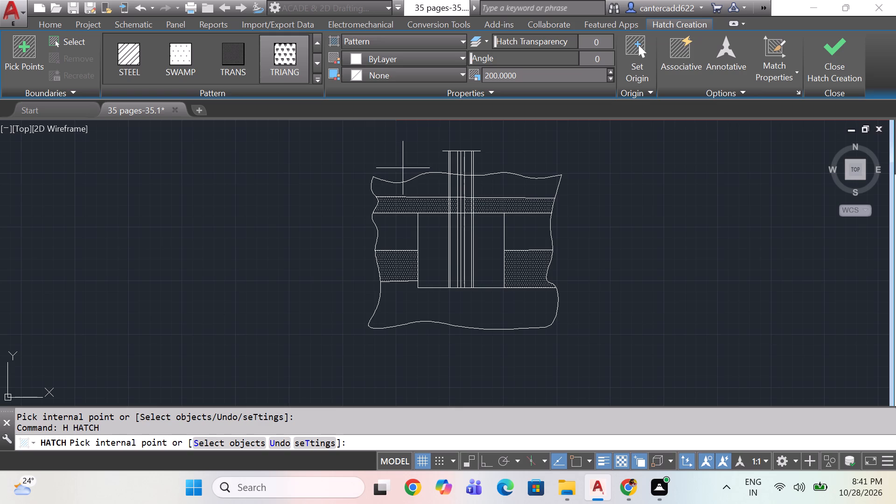
pyautogui.click(319, 82)
pyautogui.scroll(-1, 276, 184)
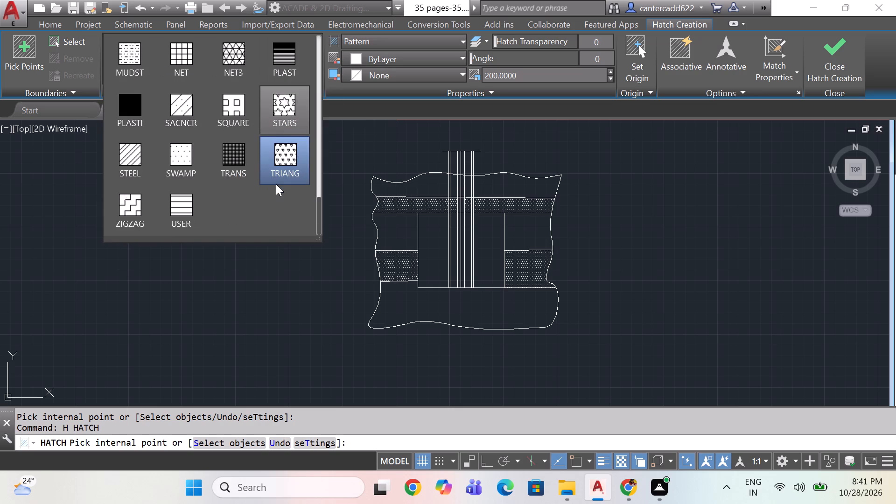
pyautogui.scroll(-1, 276, 184)
pyautogui.scroll(3, 232, 203)
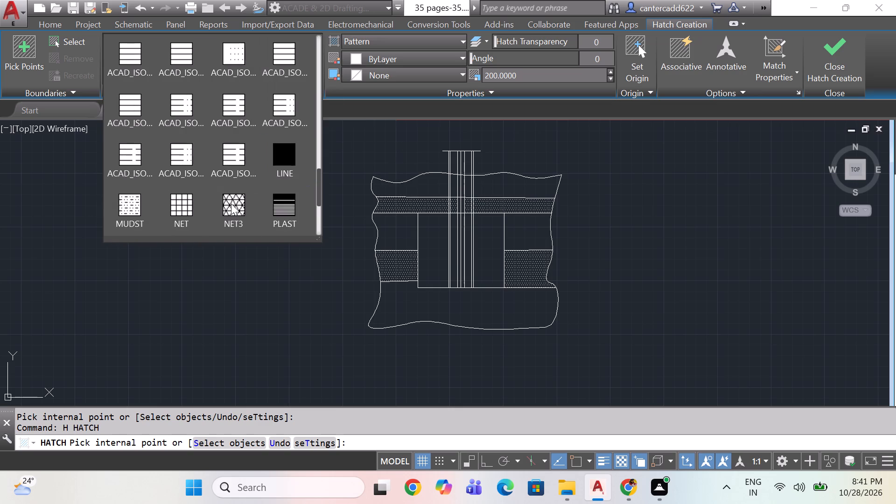
pyautogui.scroll(2, 231, 203)
pyautogui.scroll(1, 224, 112)
pyautogui.click(182, 106)
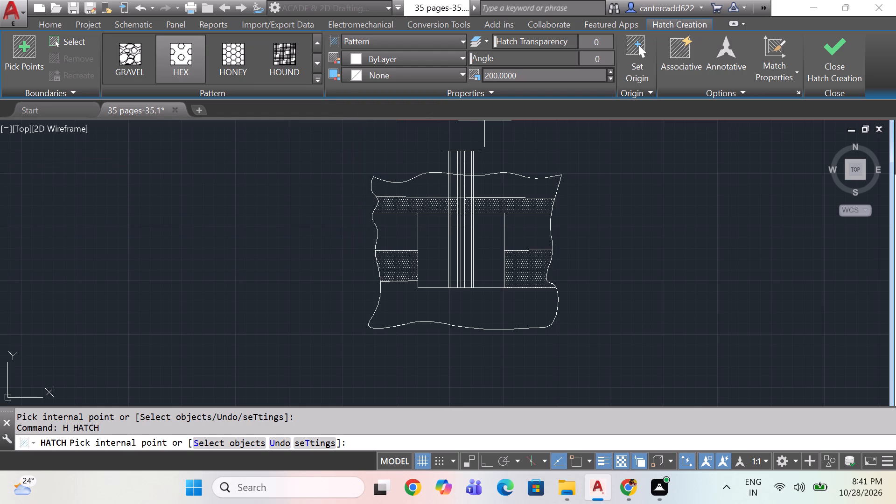
pyautogui.moveTo(526, 71); pyautogui.dragTo(385, 71)
pyautogui.press('5')
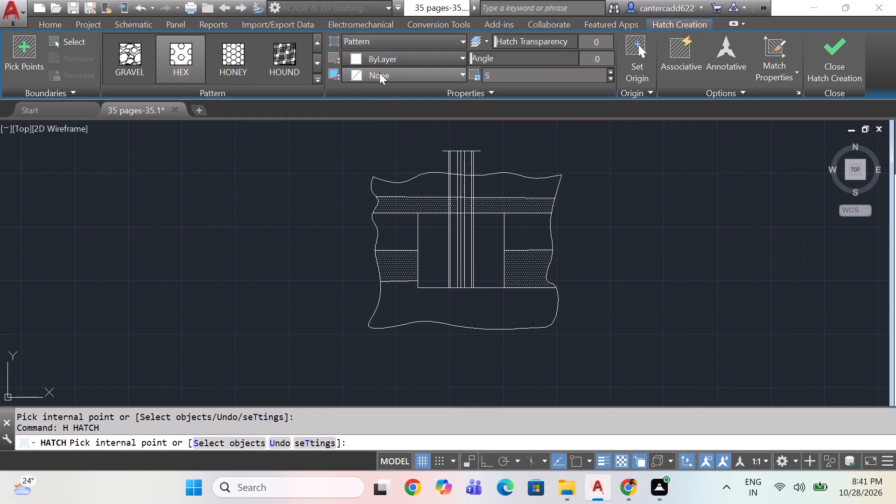
pyautogui.press('0')
pyautogui.press('Return')
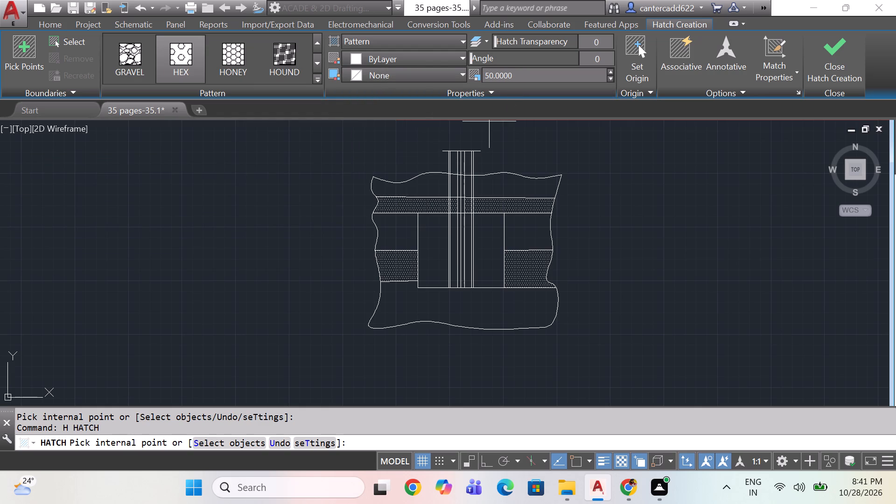
pyautogui.moveTo(524, 77); pyautogui.dragTo(423, 91)
pyautogui.press('6')
pyautogui.press('0')
pyautogui.press('Return')
pyautogui.click(428, 182)
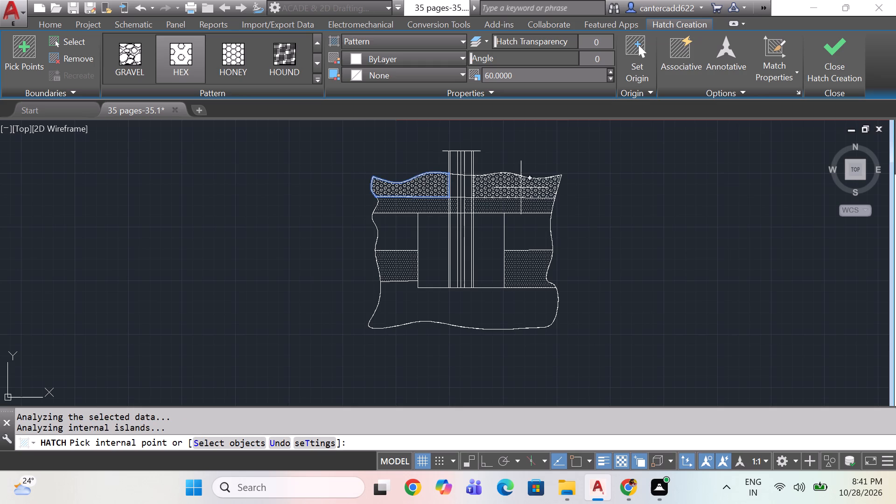
pyautogui.scroll(1, 522, 190)
pyautogui.click(522, 190)
pyautogui.scroll(1, 390, 188)
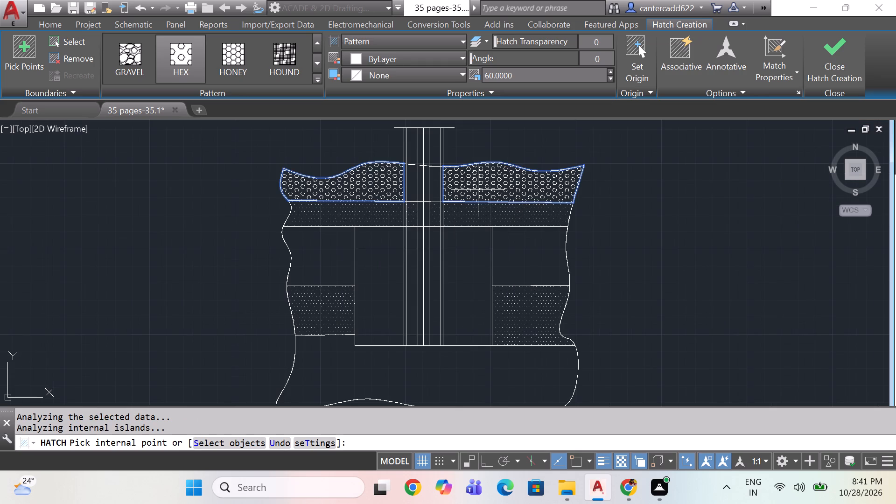
pyautogui.scroll(1, 383, 187)
pyautogui.click(438, 189)
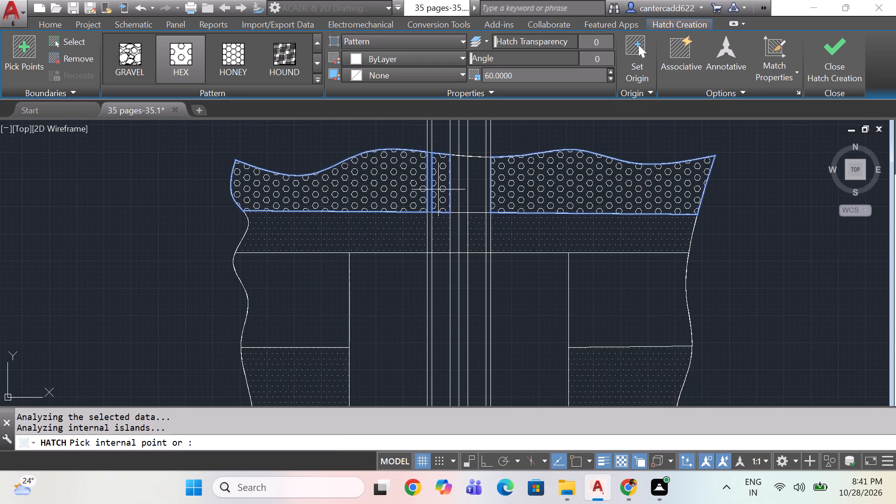
pyautogui.click(478, 193)
pyautogui.scroll(-1, 555, 292)
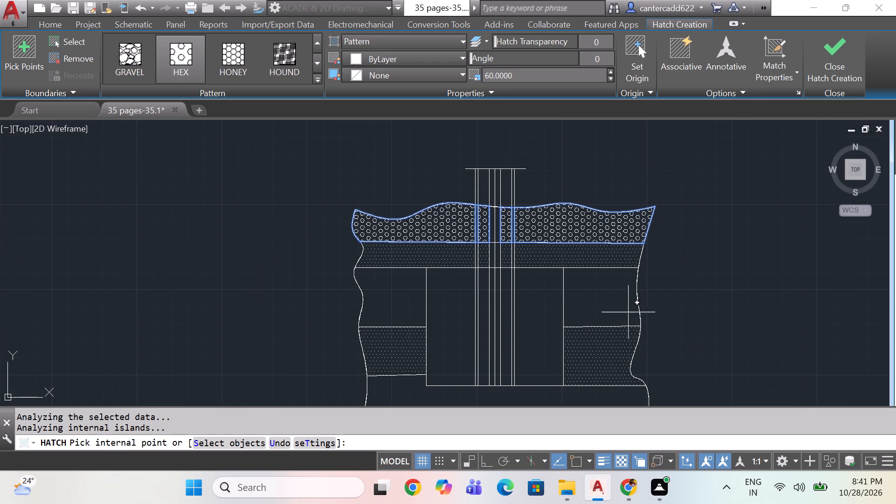
# Hatch the areas on both sides of the rectangle above the mid-height lines with HEX at scale 60, and try the area below the rectangle.
pyautogui.click(610, 304)
pyautogui.click(420, 293)
pyautogui.moveTo(452, 346); pyautogui.dragTo(452, 259, button='middle')
pyautogui.click(506, 337)
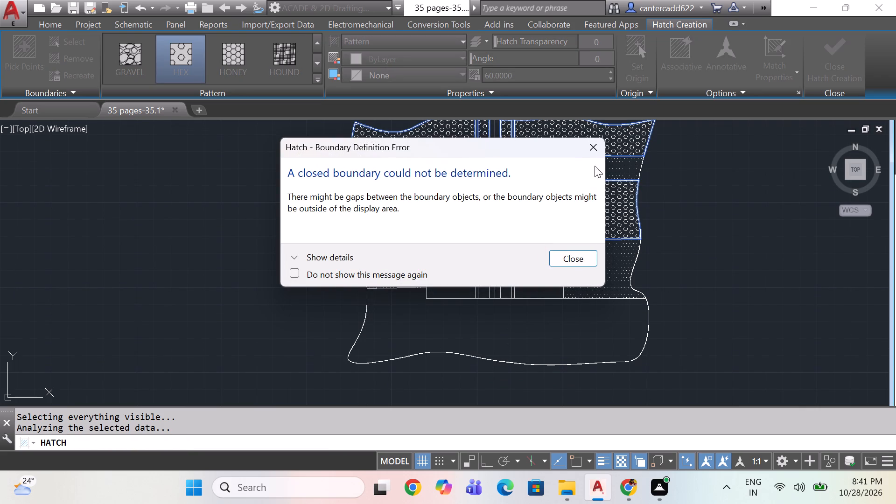
pyautogui.click(602, 148)
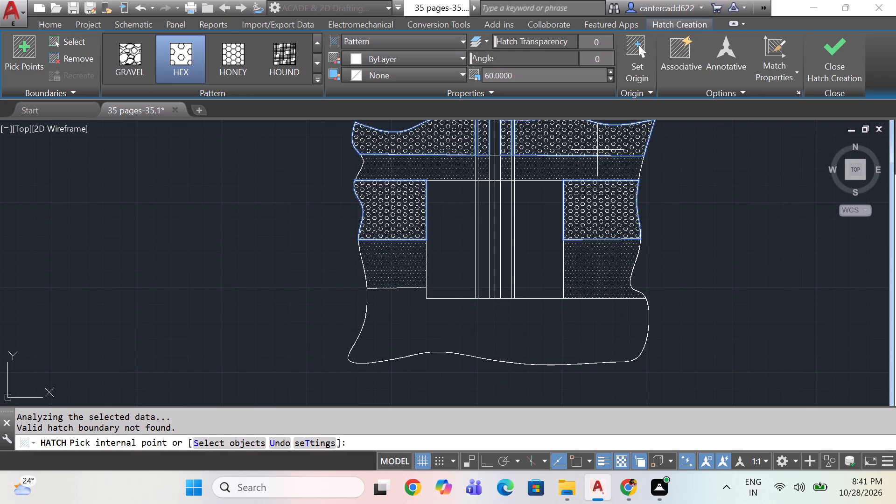
pyautogui.press('Escape')
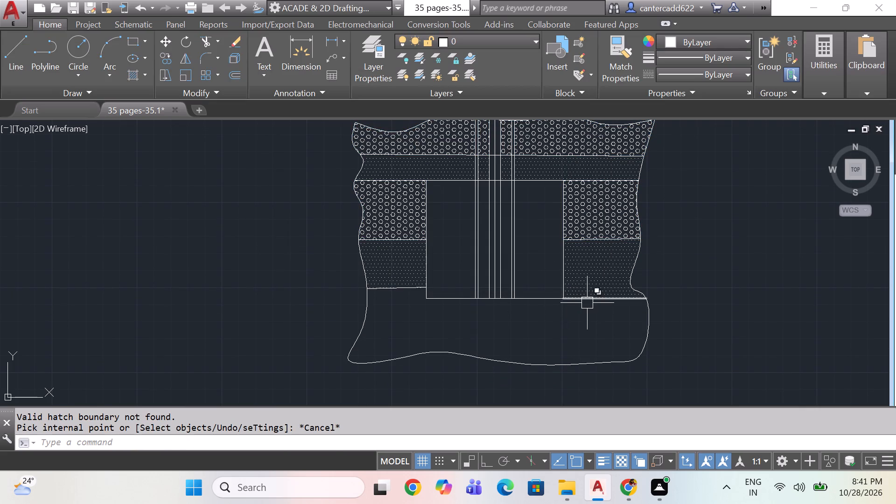
# Hatch the bottom area between the rectangle and the lower wavy edge with HEX at scale 60.
pyautogui.click(587, 303)
pyautogui.press('Escape')
pyautogui.scroll(3, 577, 307)
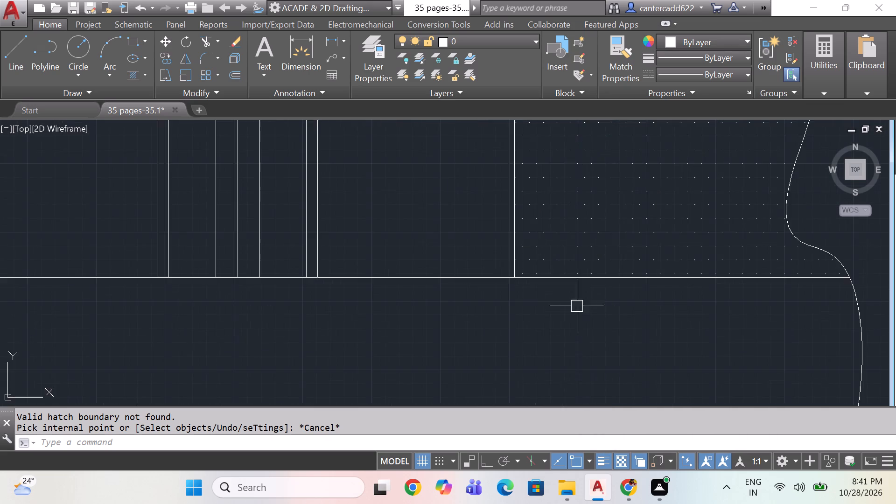
pyautogui.scroll(3, 490, 263)
pyautogui.scroll(-6, 491, 263)
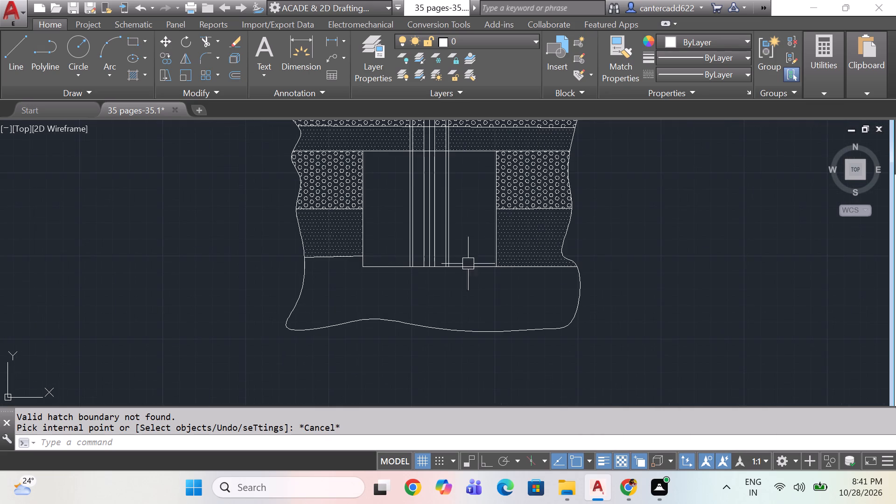
pyautogui.scroll(3, 336, 254)
pyautogui.scroll(-3, 319, 259)
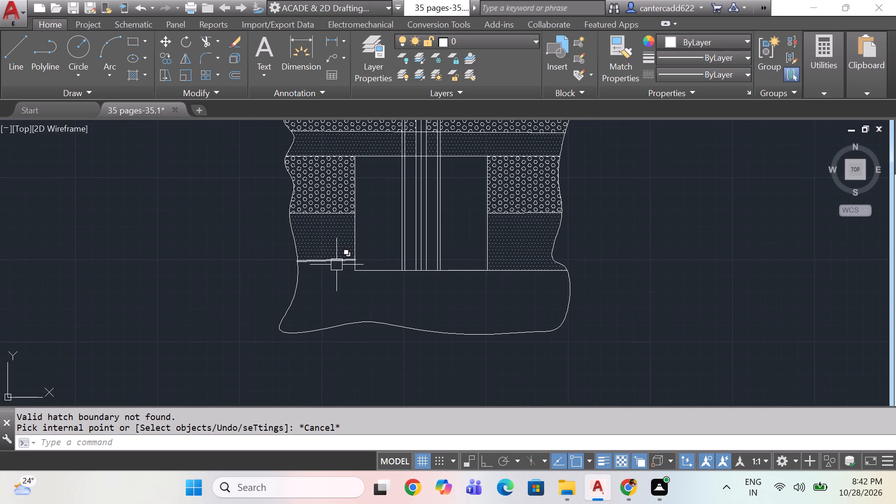
pyautogui.write('h')
pyautogui.press('space')
pyautogui.click(344, 288)
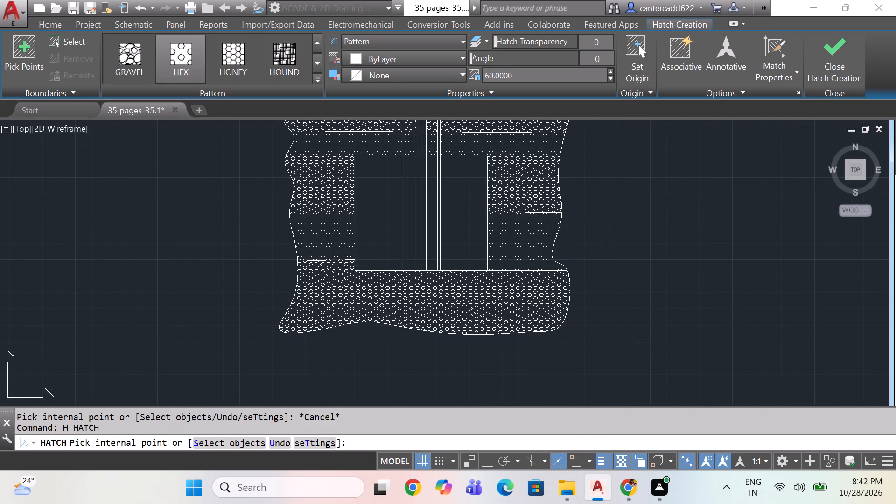
pyautogui.press('space')
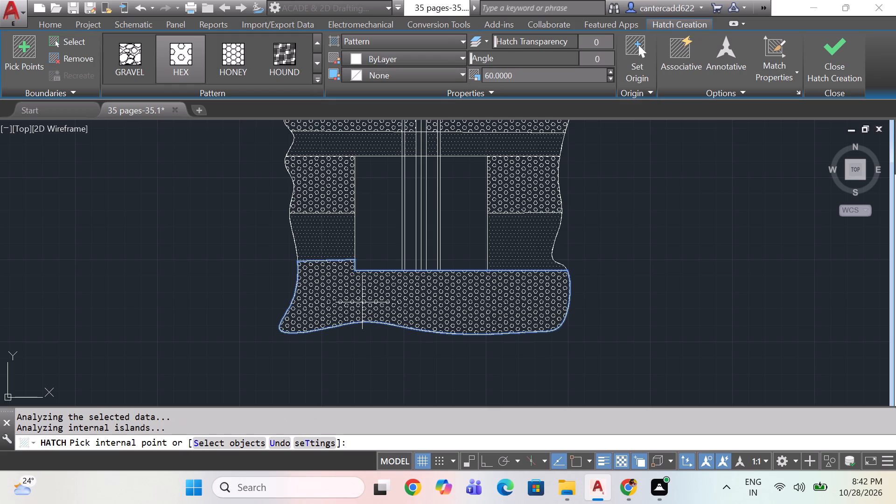
# Erase the lines separating the hatch layers on both sides of the rectangle and the long line beneath the top HEX band.
pyautogui.click(342, 262)
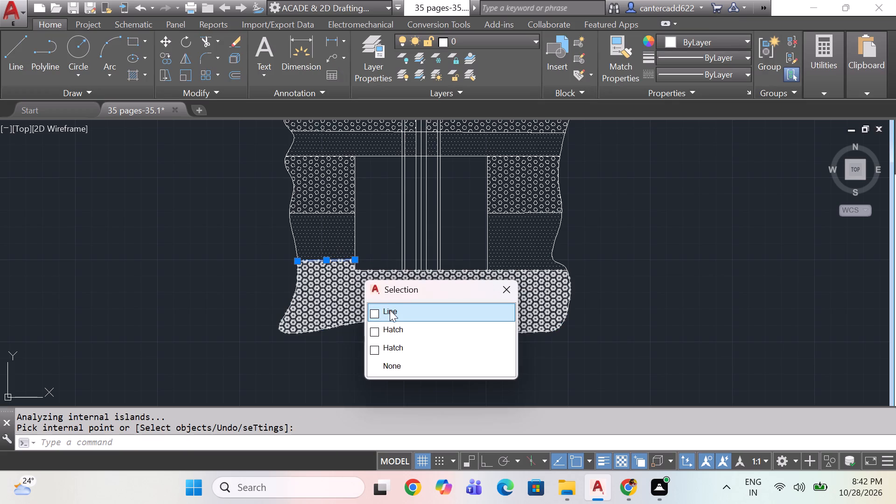
pyautogui.click(390, 310)
pyautogui.press('Delete')
pyautogui.click(526, 273)
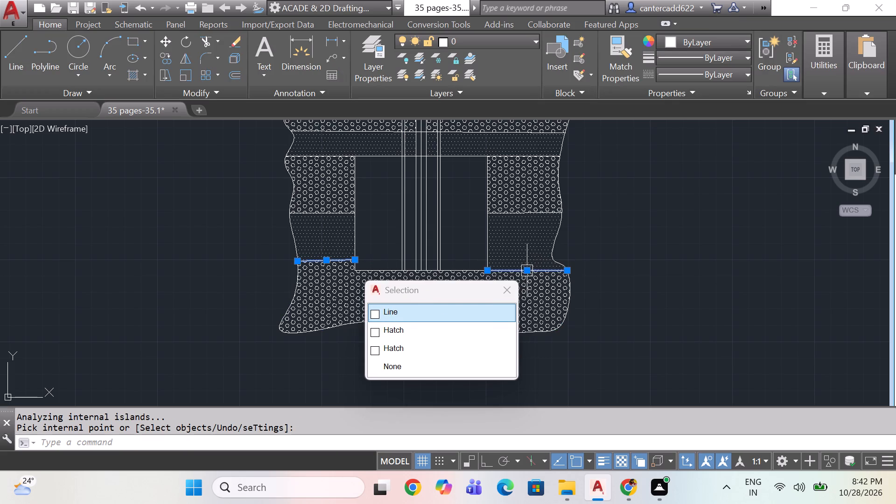
pyautogui.click(541, 214)
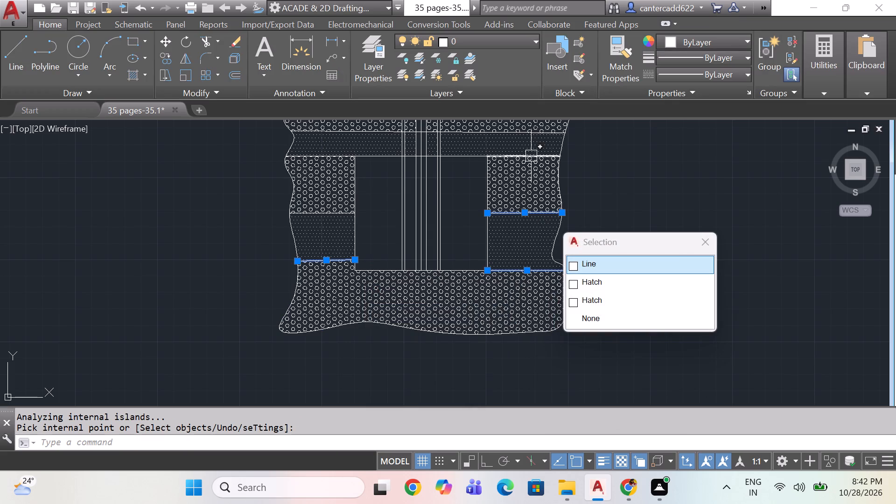
pyautogui.click(531, 156)
pyautogui.click(315, 214)
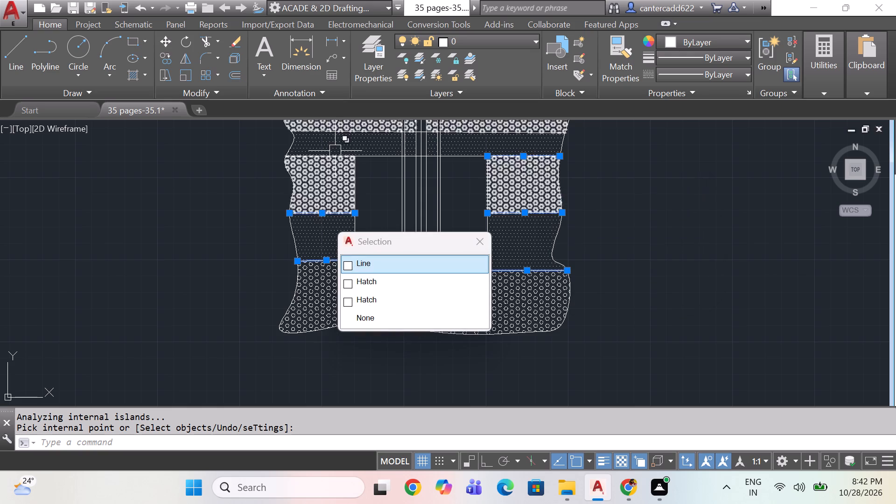
pyautogui.click(333, 154)
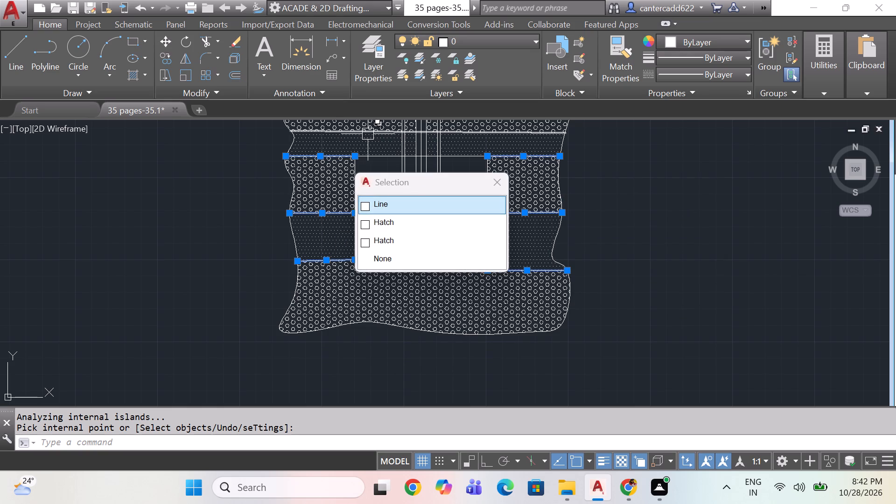
pyautogui.click(369, 133)
pyautogui.press('Delete')
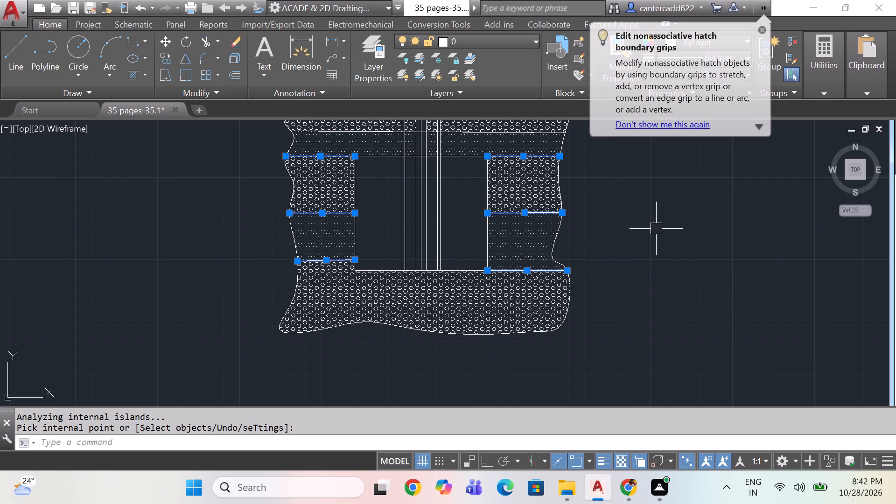
pyautogui.click(551, 132)
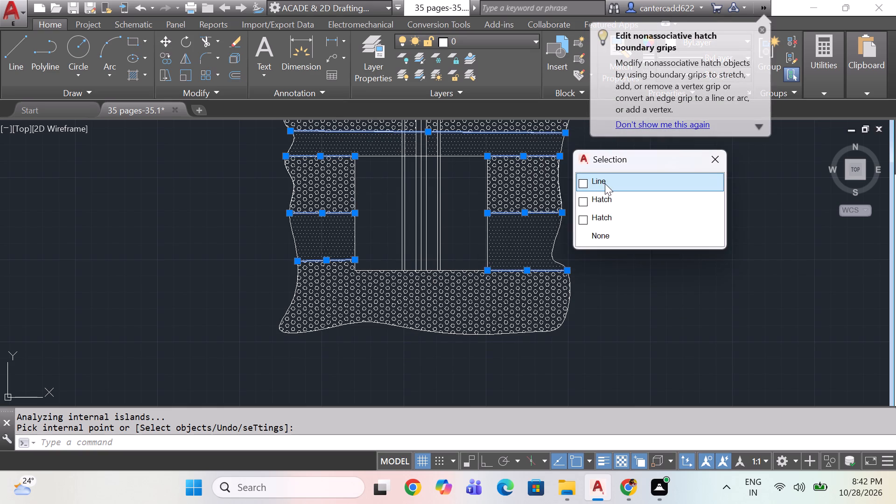
pyautogui.click(605, 182)
pyautogui.press('Delete')
pyautogui.scroll(-1, 653, 237)
pyautogui.moveTo(640, 242); pyautogui.dragTo(627, 257, button='middle')
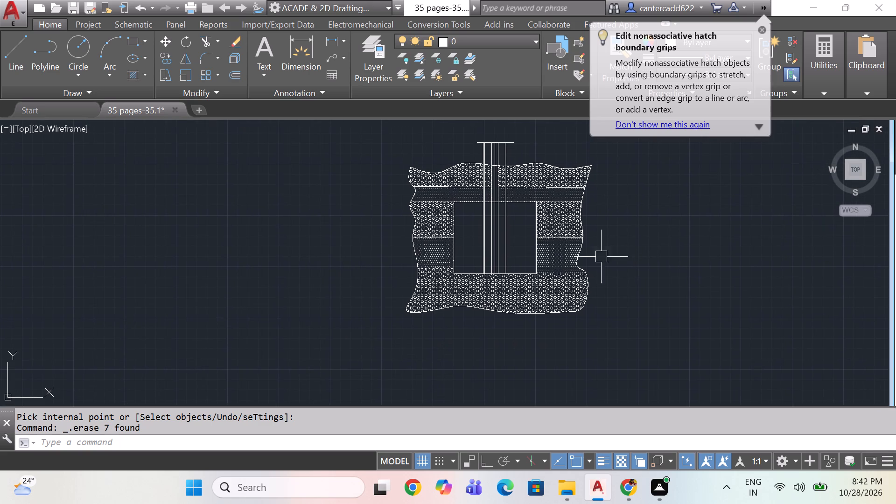
# Examine the shared edges of the HEX and DOTS hatches beside the rectangle for leftover separating lines.
pyautogui.scroll(2, 504, 230)
pyautogui.scroll(3, 331, 258)
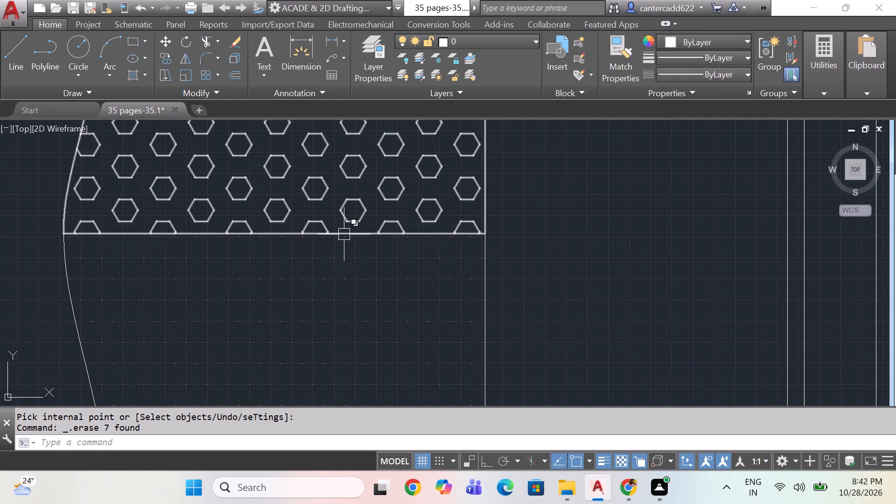
pyautogui.click(344, 234)
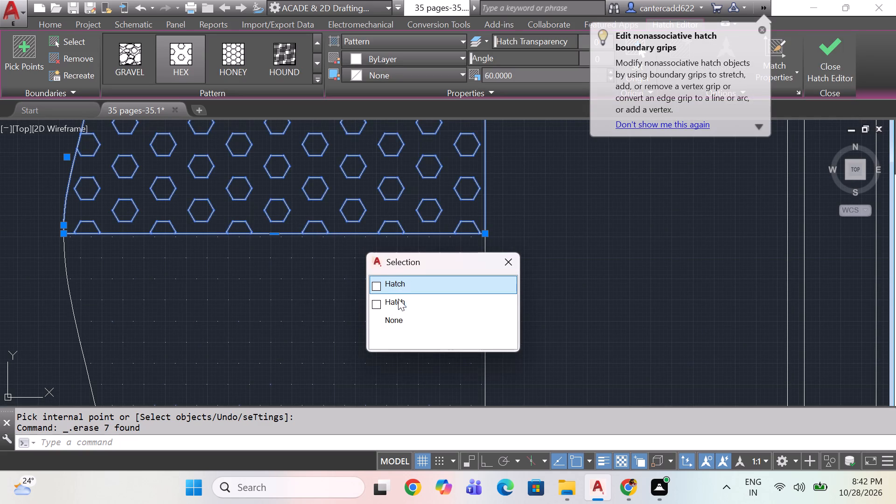
pyautogui.press('Escape')
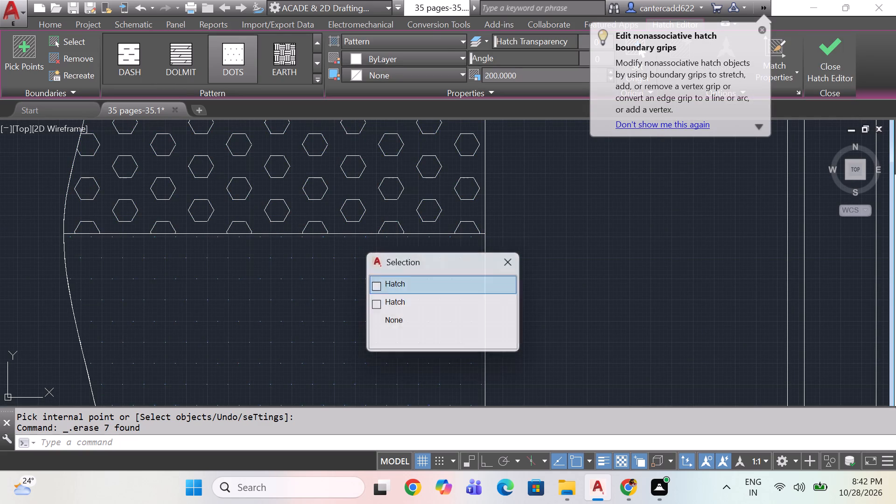
pyautogui.scroll(-7, 292, 296)
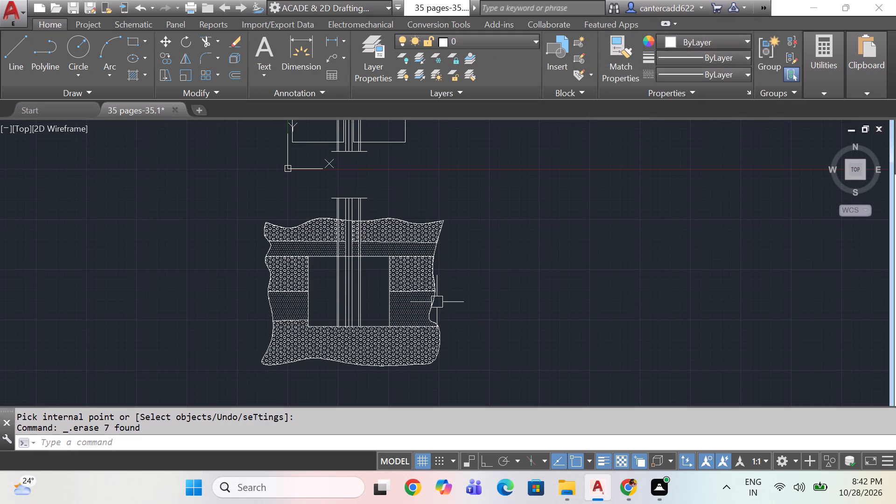
pyautogui.click(290, 291)
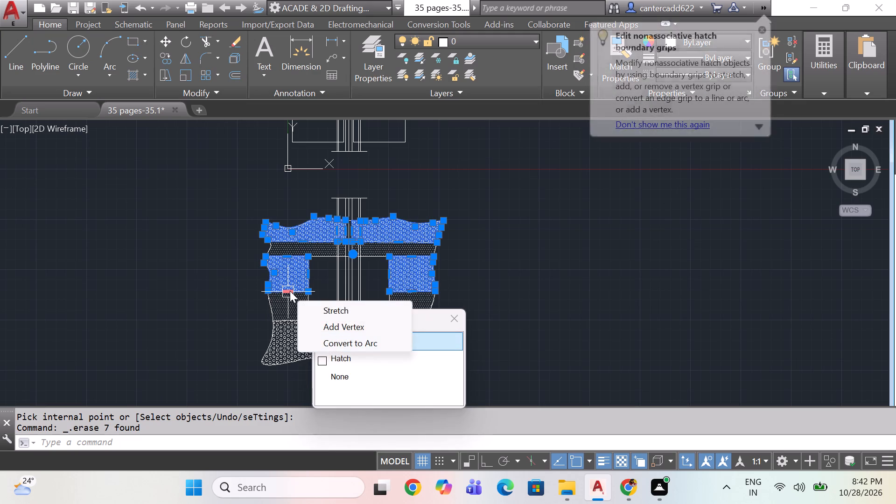
pyautogui.click(457, 320)
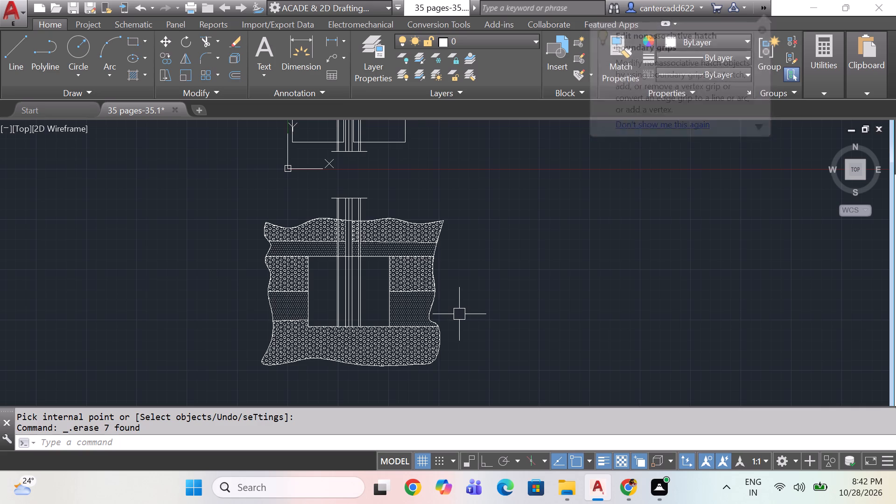
pyautogui.scroll(-1, 456, 322)
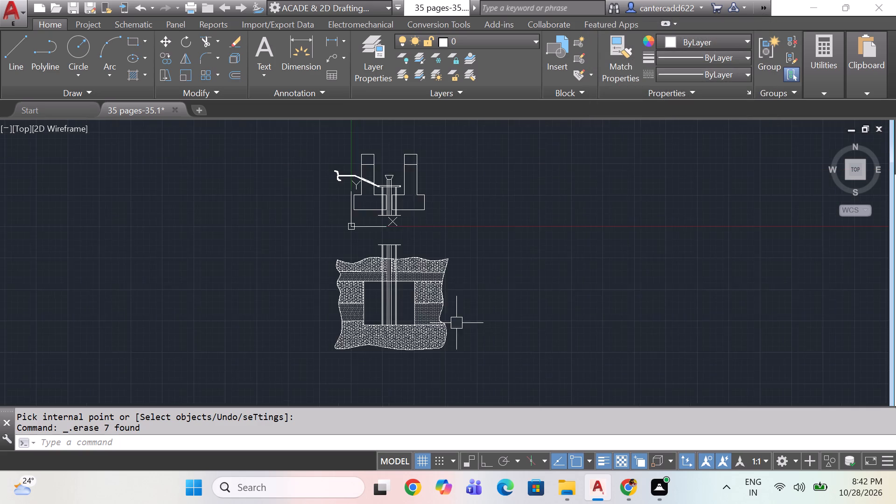
# Draw a short horizontal line across the left narrow bar, a little above the bottom of the large rectangle.
pyautogui.scroll(2, 400, 303)
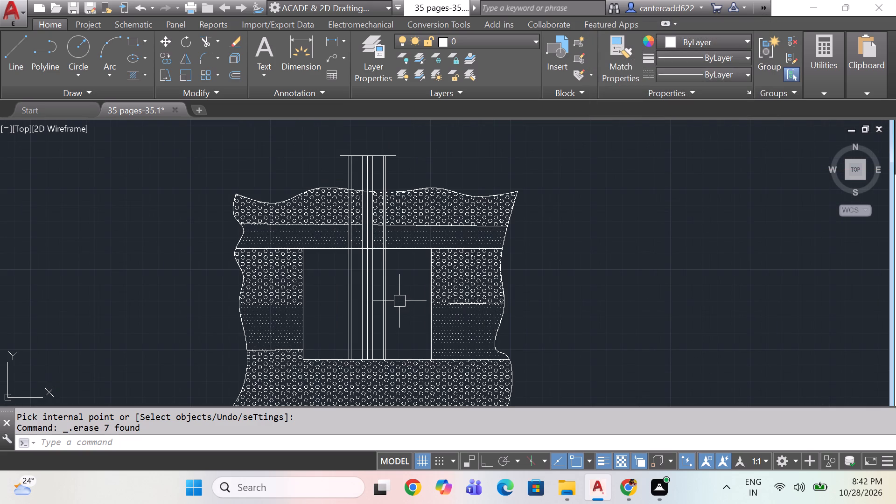
pyautogui.moveTo(399, 301); pyautogui.dragTo(402, 277, button='middle')
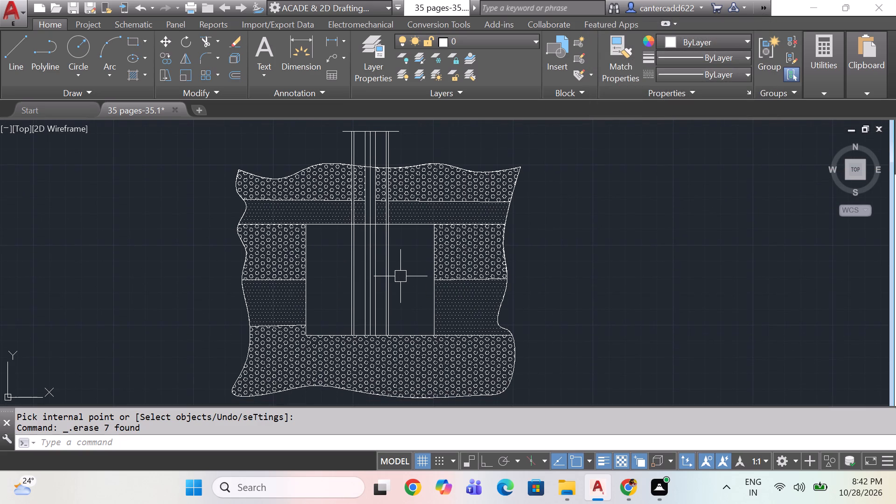
pyautogui.write('l')
pyautogui.press('space')
pyautogui.scroll(2, 338, 305)
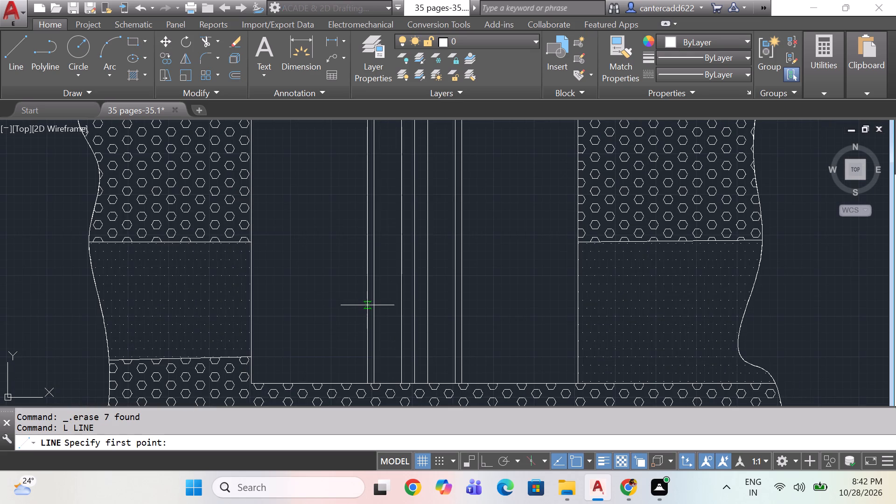
pyautogui.click(367, 344)
pyautogui.click(375, 344)
pyautogui.press('space')
# Mirror the short line about the central vertical line onto the right narrow bar, keeping the original.
pyautogui.moveTo(348, 334); pyautogui.dragTo(374, 348)
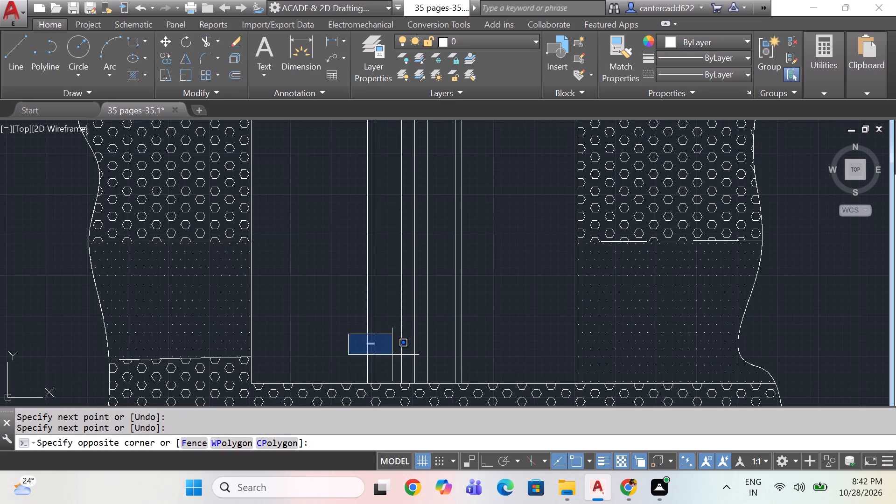
pyautogui.click(393, 355)
pyautogui.write('mi')
pyautogui.press('space')
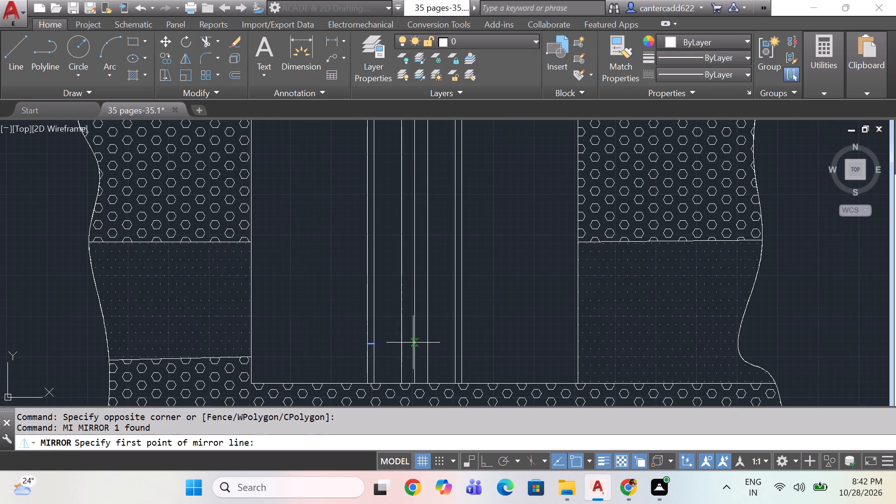
pyautogui.click(415, 341)
pyautogui.click(415, 315)
pyautogui.press('space')
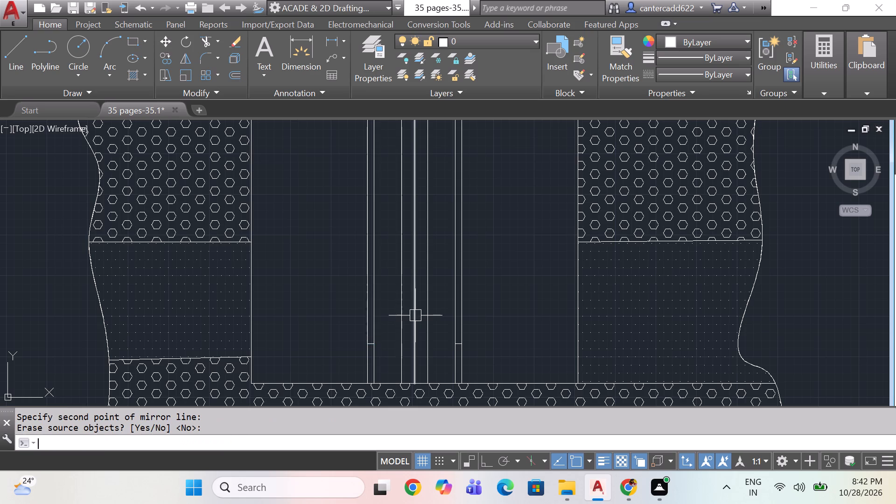
# Draw a horizontal line across the wider central bar, slightly higher than the short lines on the outer bars.
pyautogui.write('l')
pyautogui.press('space')
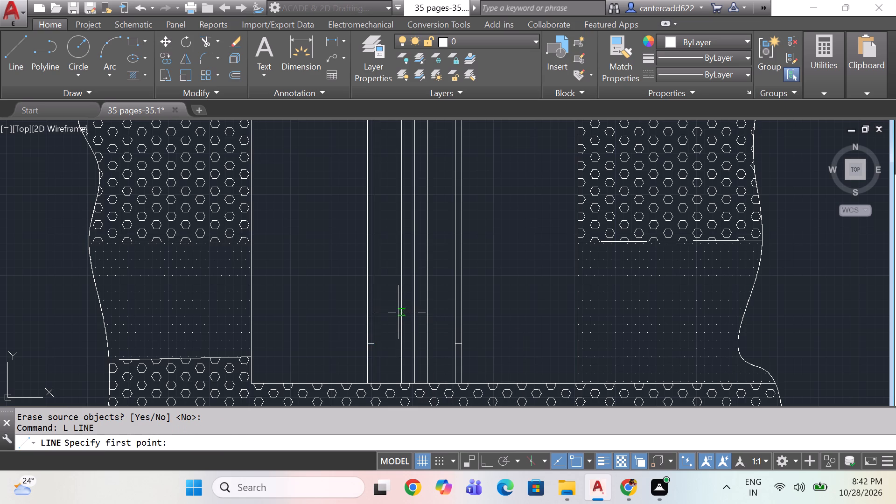
pyautogui.click(399, 312)
pyautogui.click(428, 314)
pyautogui.press('space')
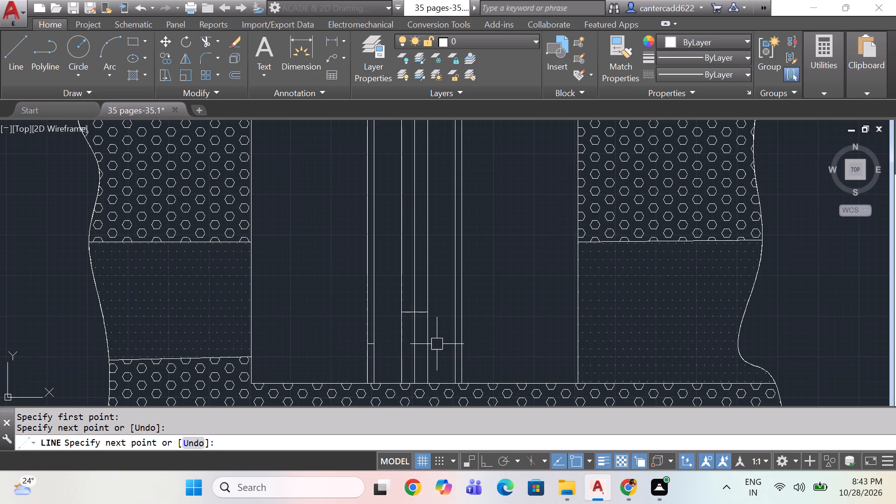
# Trim the vertical lines of the central and both outer bars below their new horizontal end lines.
pyautogui.write('tr')
pyautogui.press('space')
pyautogui.press('space')
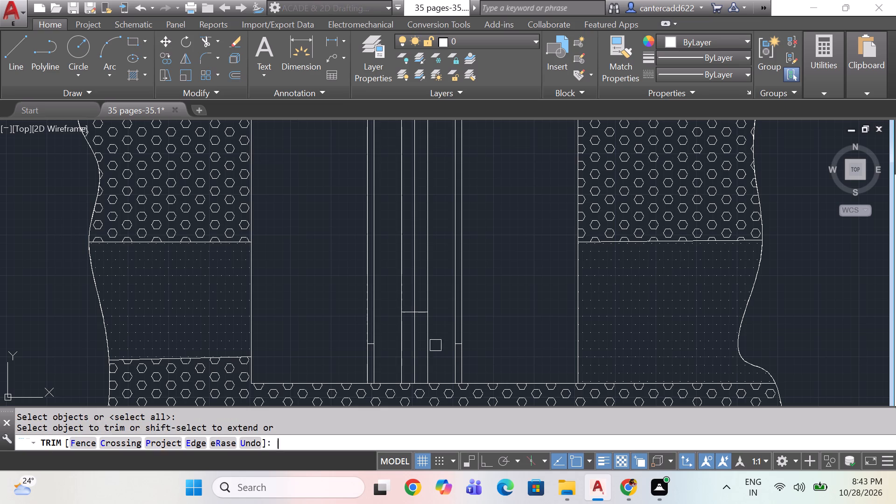
pyautogui.click(434, 341)
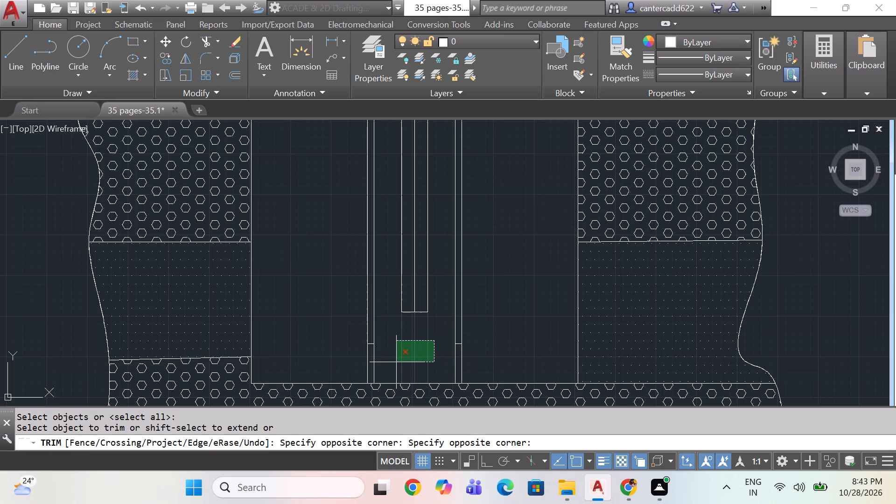
pyautogui.click(399, 360)
pyautogui.moveTo(471, 360); pyautogui.dragTo(461, 364)
pyautogui.click(448, 368)
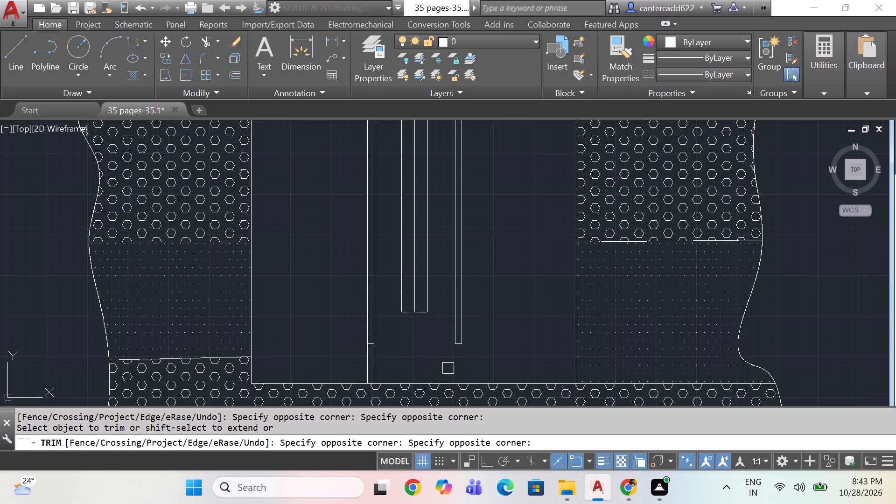
pyautogui.moveTo(393, 356); pyautogui.dragTo(365, 361)
pyautogui.click(334, 369)
pyautogui.moveTo(422, 351); pyautogui.dragTo(422, 353, button='middle')
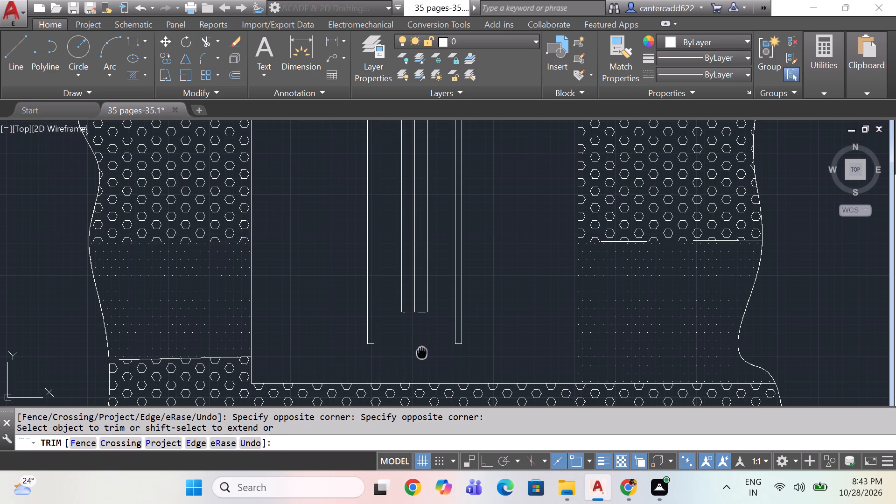
pyautogui.moveTo(422, 353); pyautogui.dragTo(416, 374, button='middle')
pyautogui.press('Escape')
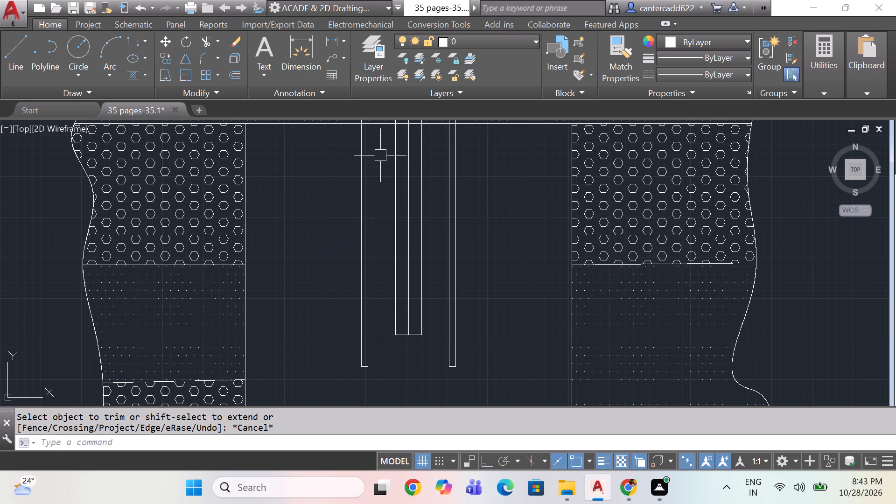
# Draw a small rectangle across the central bar, just below the top edge of the large rectangle.
pyautogui.scroll(-1, 406, 288)
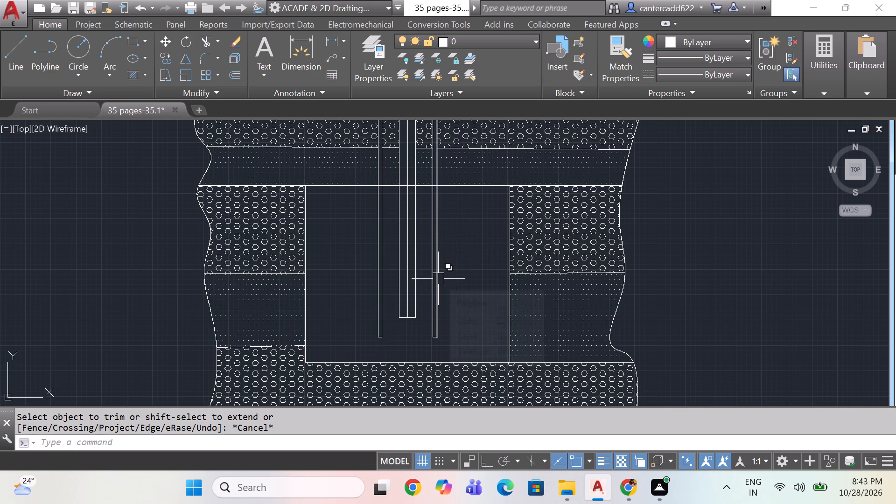
pyautogui.moveTo(435, 278); pyautogui.dragTo(410, 301, button='middle')
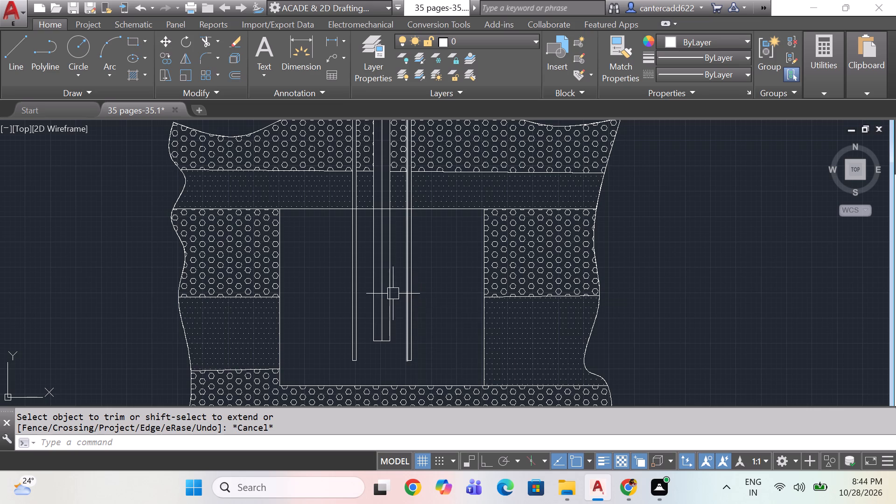
pyautogui.write('rec')
pyautogui.press('space')
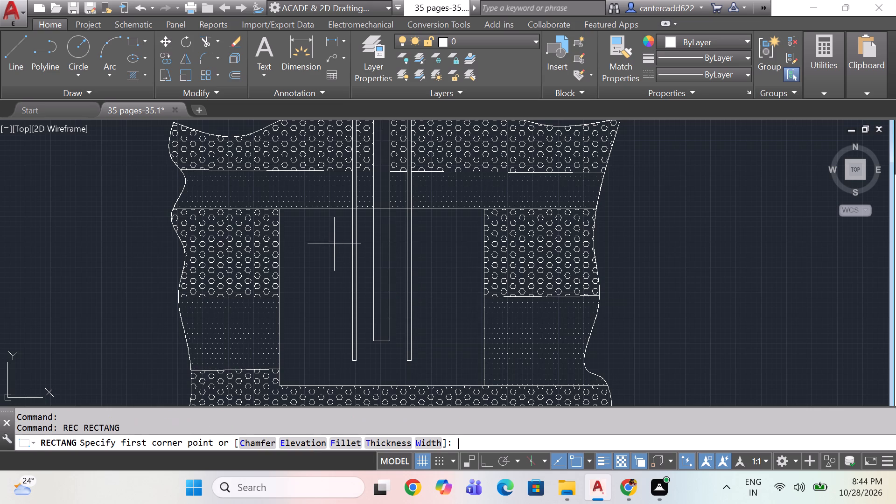
pyautogui.scroll(1, 412, 221)
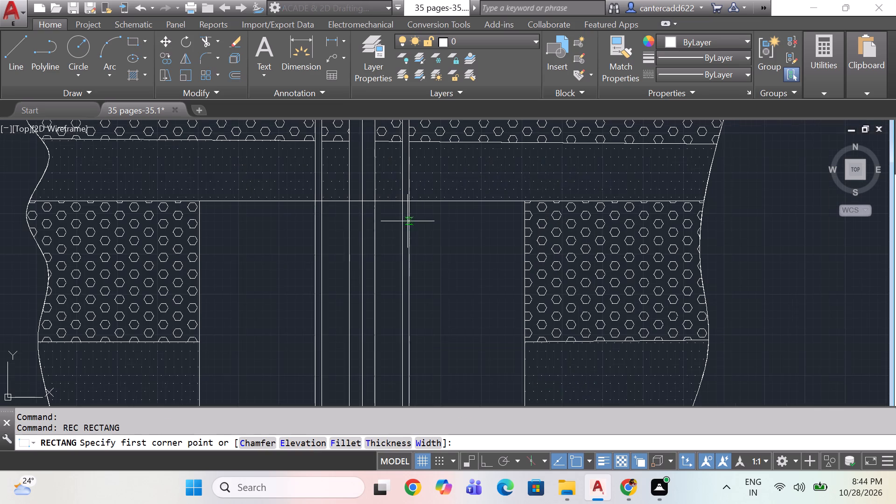
pyautogui.scroll(2, 352, 229)
pyautogui.click(317, 224)
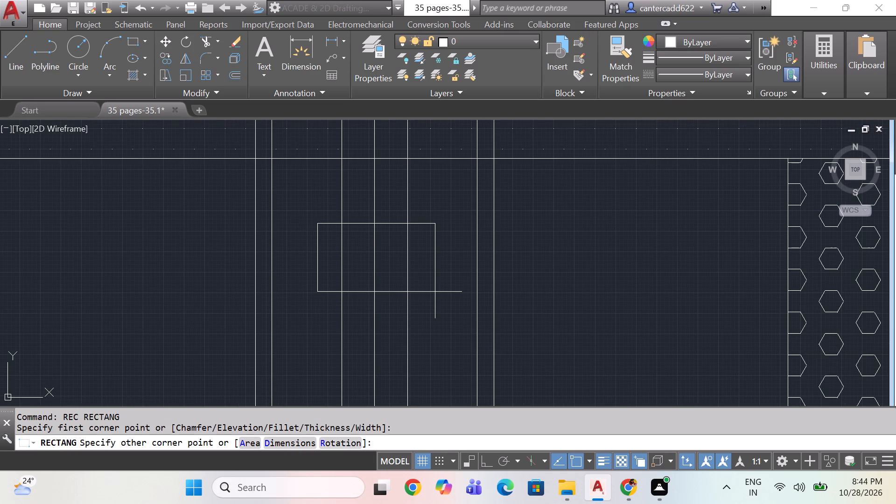
pyautogui.click(434, 292)
# Move the small rectangle from its bottom edge's midpoint onto the bar's central line so that it is centred.
pyautogui.click(431, 295)
pyautogui.scroll(1, 424, 306)
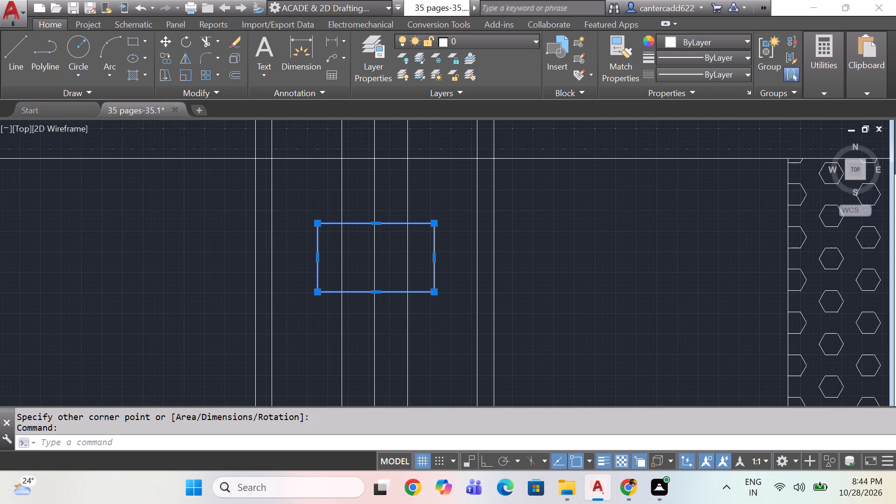
pyautogui.press('m')
pyautogui.press('space')
pyautogui.scroll(2, 348, 285)
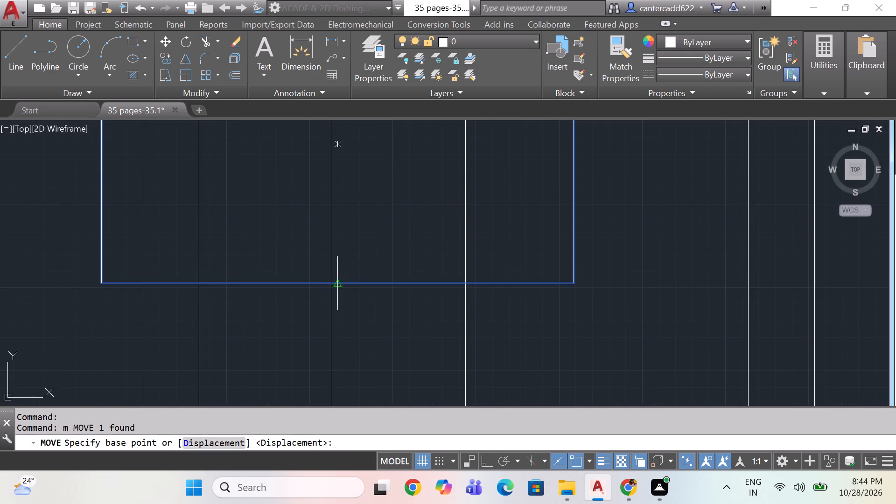
pyautogui.click(340, 286)
pyautogui.click(330, 283)
pyautogui.scroll(-3, 417, 301)
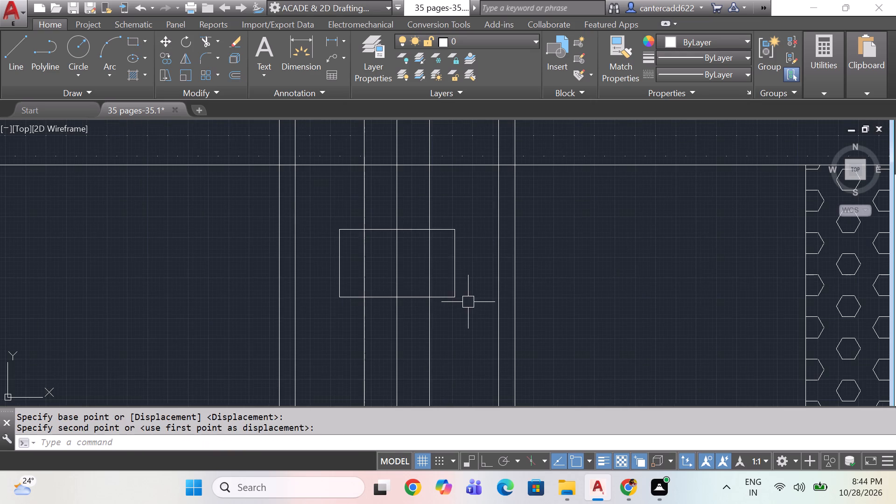
# Trim the three central bar lines inside the small rectangle.
pyautogui.write('tr')
pyautogui.press('space')
pyautogui.press('space')
pyautogui.moveTo(444, 252); pyautogui.dragTo(435, 257)
pyautogui.click(355, 280)
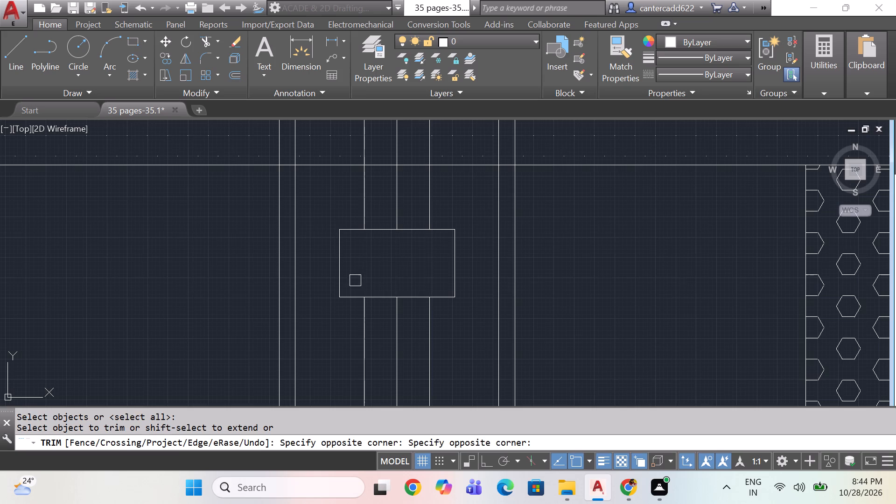
pyautogui.scroll(-1, 463, 291)
pyautogui.moveTo(463, 291); pyautogui.dragTo(430, 212, button='middle')
pyautogui.scroll(-2, 418, 259)
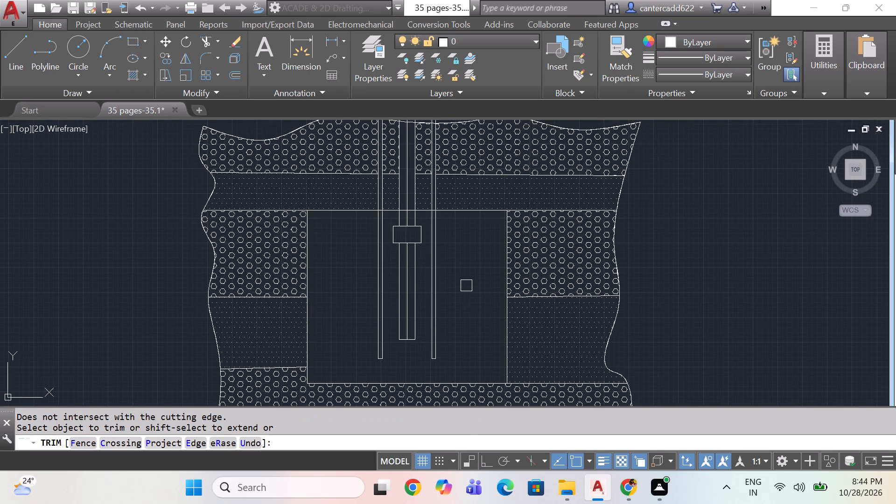
pyautogui.press('space')
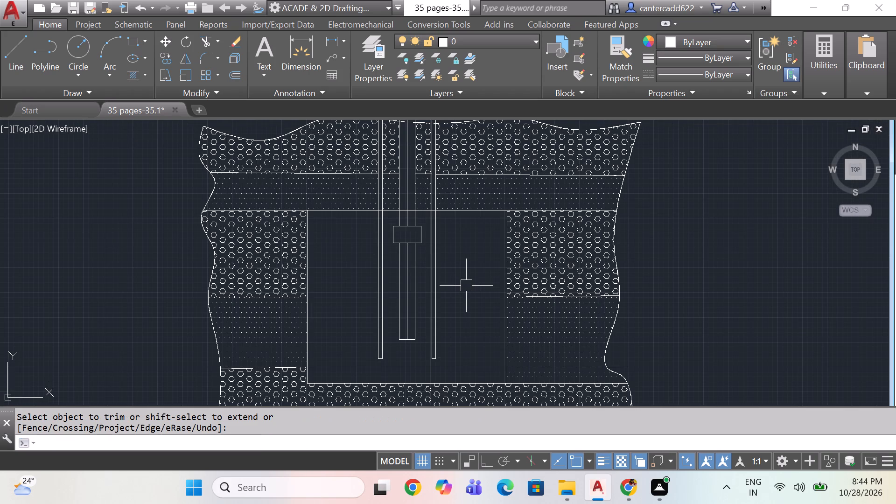
# Stretch the small rectangle's bottom edge upward, together with the bar lines below it, to make the rectangle shorter.
pyautogui.write('s')
pyautogui.press('space')
pyautogui.scroll(2, 430, 250)
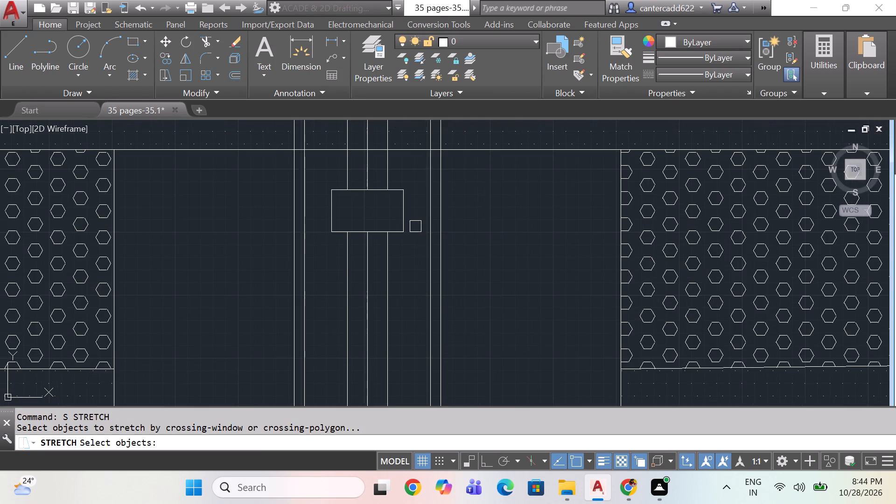
pyautogui.scroll(2, 414, 226)
pyautogui.moveTo(415, 210); pyautogui.dragTo(405, 214)
pyautogui.click(183, 256)
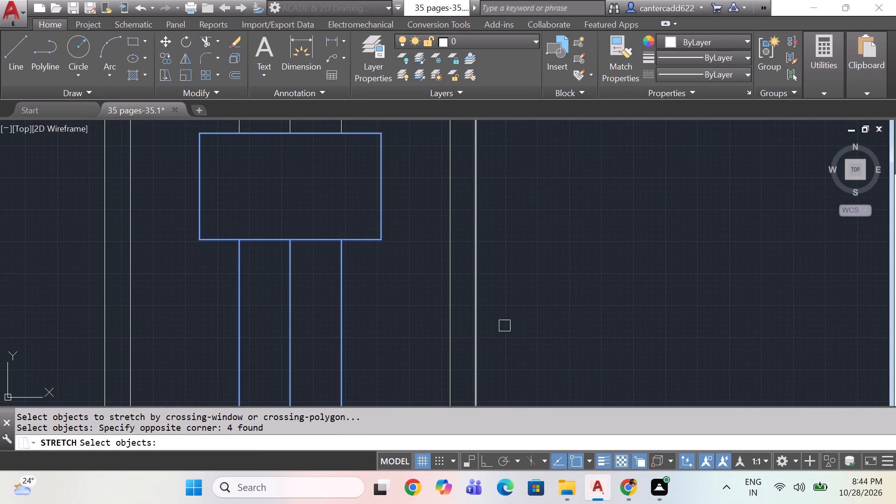
pyautogui.press('space')
pyautogui.click(411, 304)
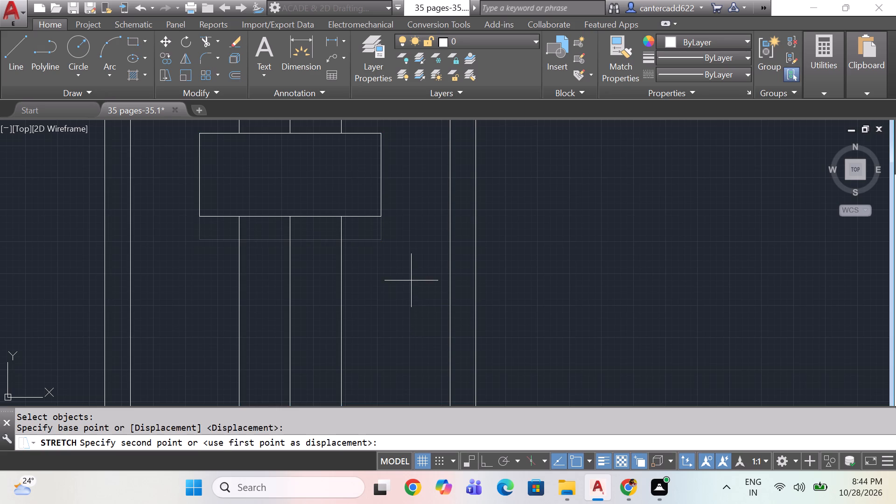
pyautogui.click(411, 280)
pyautogui.scroll(-2, 409, 284)
# Copy the small rectangle straight down the central bar twice, at a spacing of about 100 units.
pyautogui.click(395, 257)
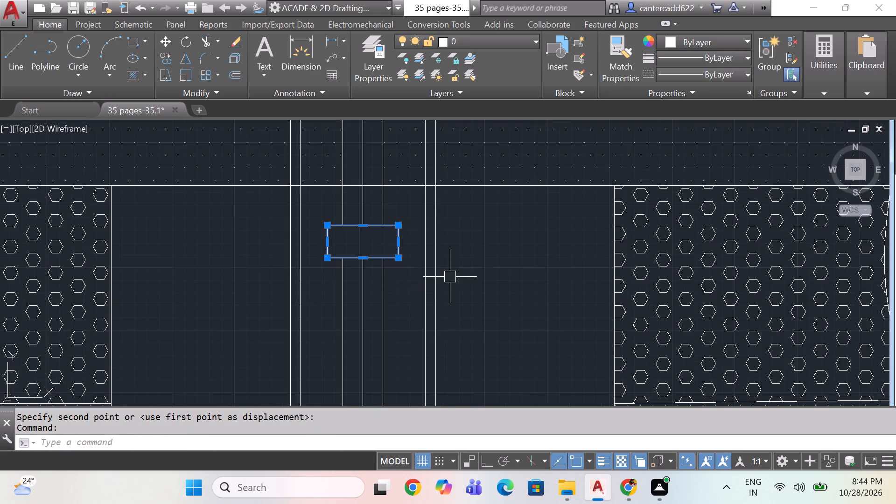
pyautogui.write('co')
pyautogui.press('space')
pyautogui.scroll(-1, 451, 277)
pyautogui.moveTo(538, 311); pyautogui.dragTo(508, 263, button='middle')
pyautogui.click(479, 241)
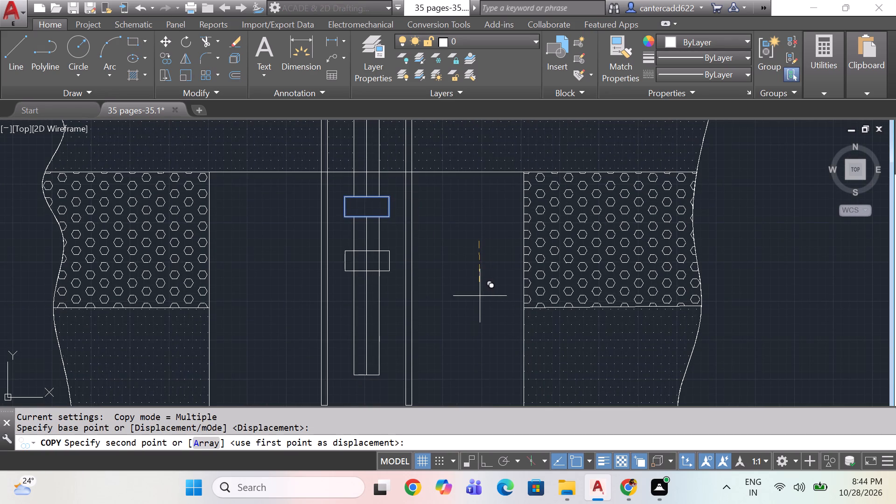
pyautogui.press('F8')
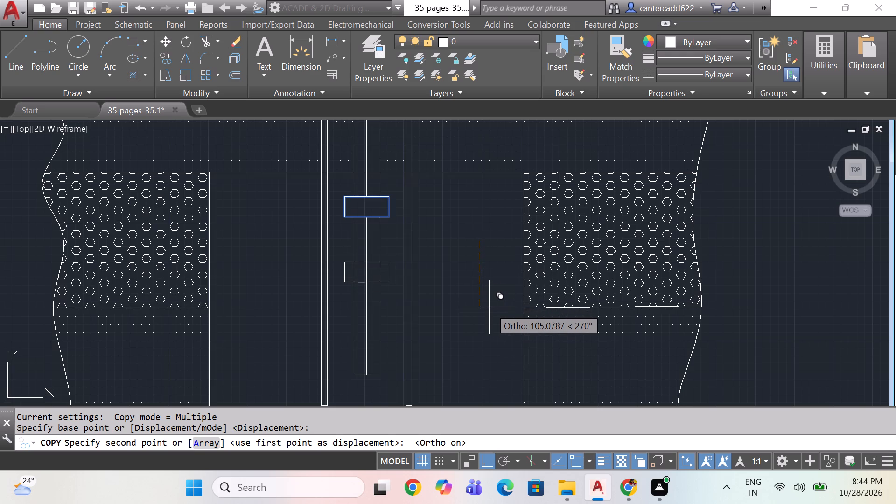
pyautogui.click(490, 303)
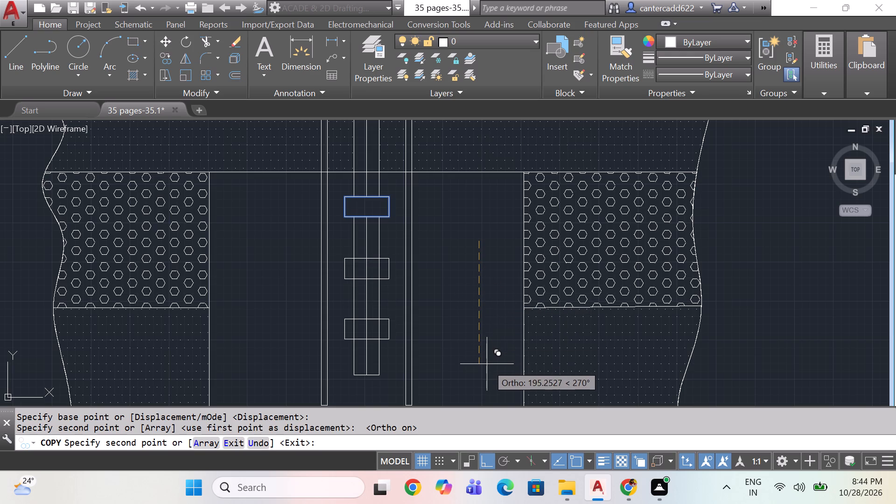
pyautogui.click(487, 365)
pyautogui.press('Escape')
# Trim the three central bar lines inside the two copied rectangles.
pyautogui.write('tr')
pyautogui.press('space')
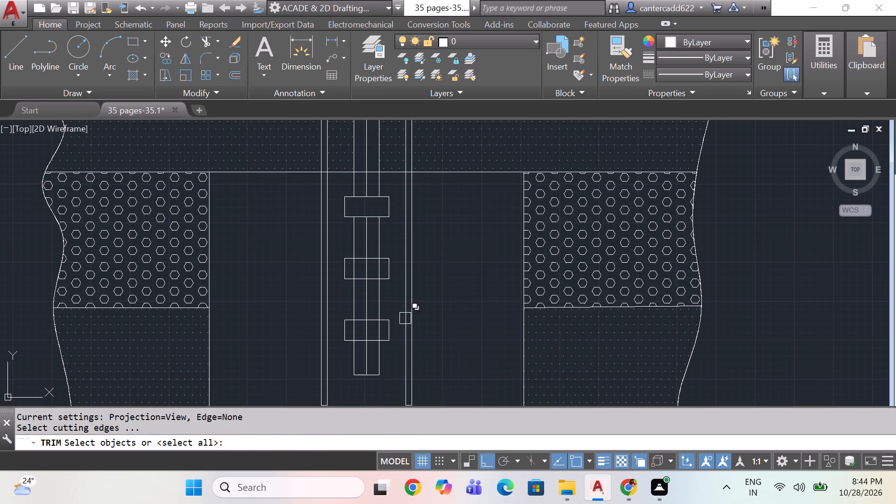
pyautogui.press('space')
pyautogui.scroll(3, 372, 326)
pyautogui.click(401, 331)
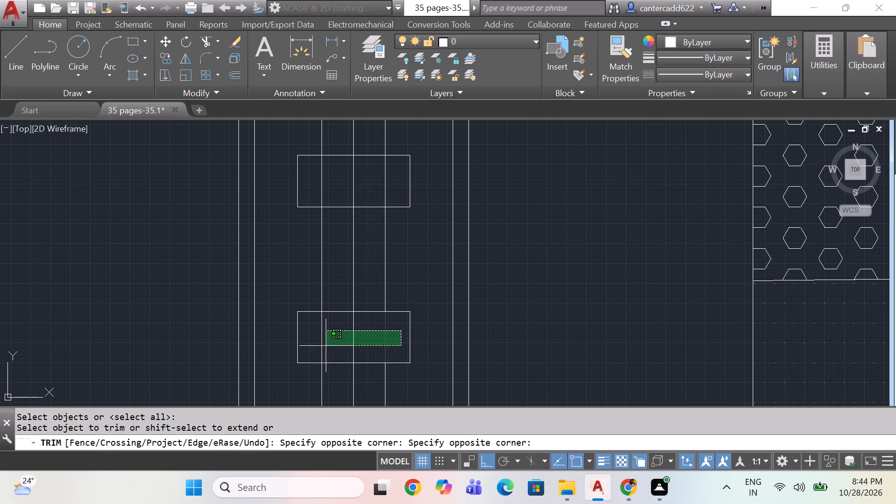
pyautogui.click(315, 352)
pyautogui.moveTo(398, 177); pyautogui.dragTo(388, 187)
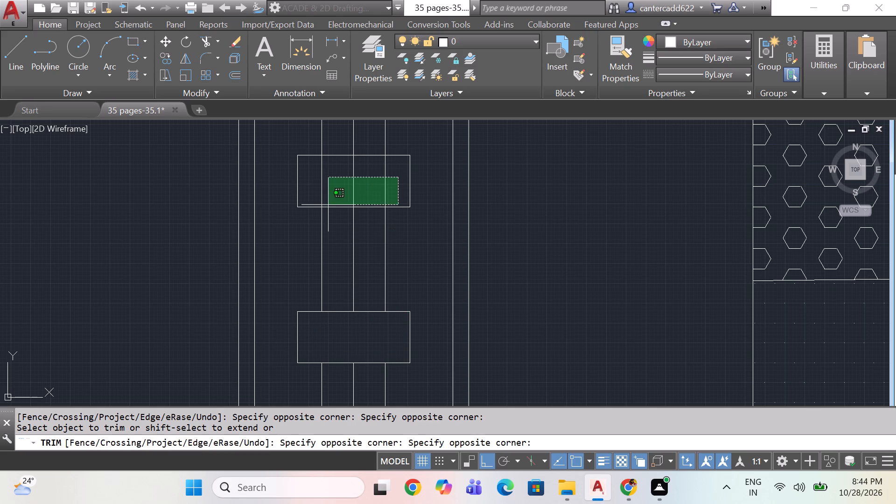
pyautogui.click(315, 196)
pyautogui.scroll(-2, 497, 298)
pyautogui.moveTo(499, 299); pyautogui.dragTo(490, 288, button='middle')
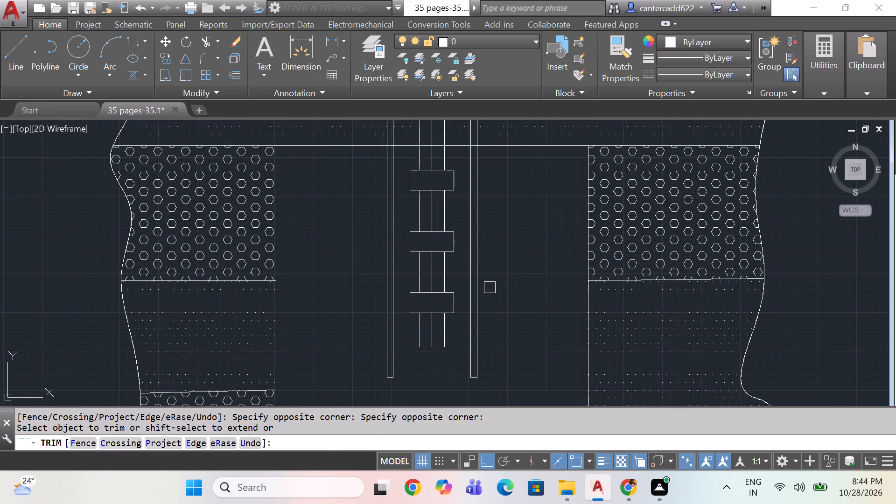
pyautogui.press('Escape')
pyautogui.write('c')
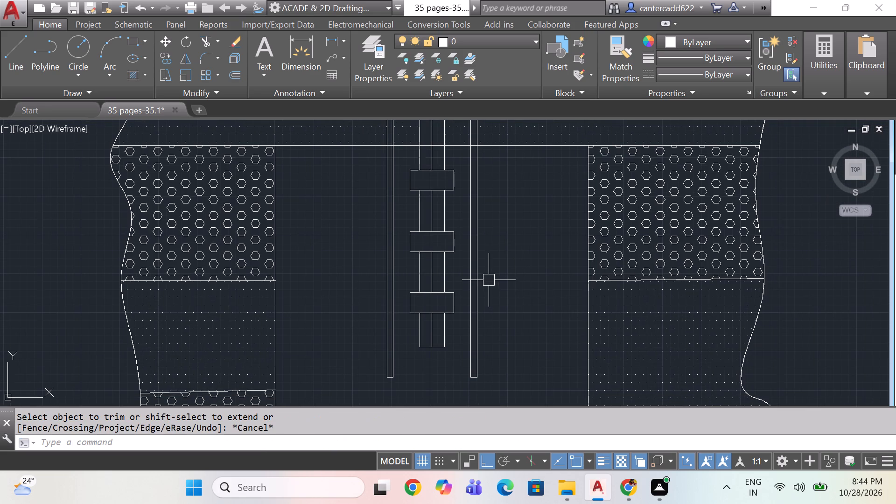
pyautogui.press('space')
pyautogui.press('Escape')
# Place two small solid donuts with inside diameter 0 in the lowest rectangle, one near each end at mid-height.
pyautogui.write('do')
pyautogui.press('space')
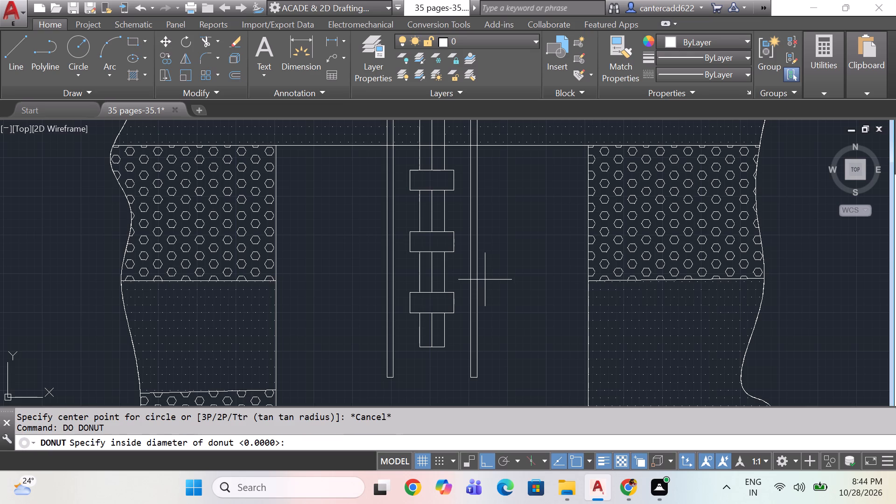
pyautogui.scroll(1, 432, 310)
pyautogui.press('space')
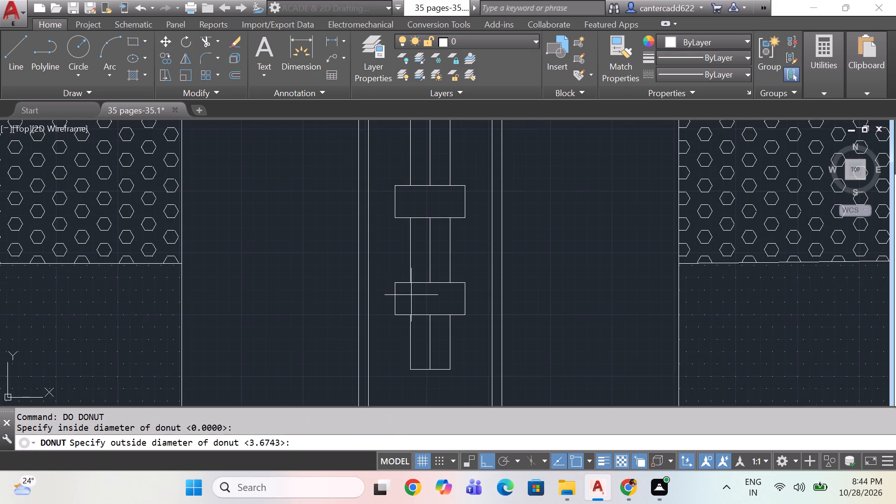
pyautogui.scroll(2, 414, 296)
pyautogui.click(372, 307)
pyautogui.click(382, 307)
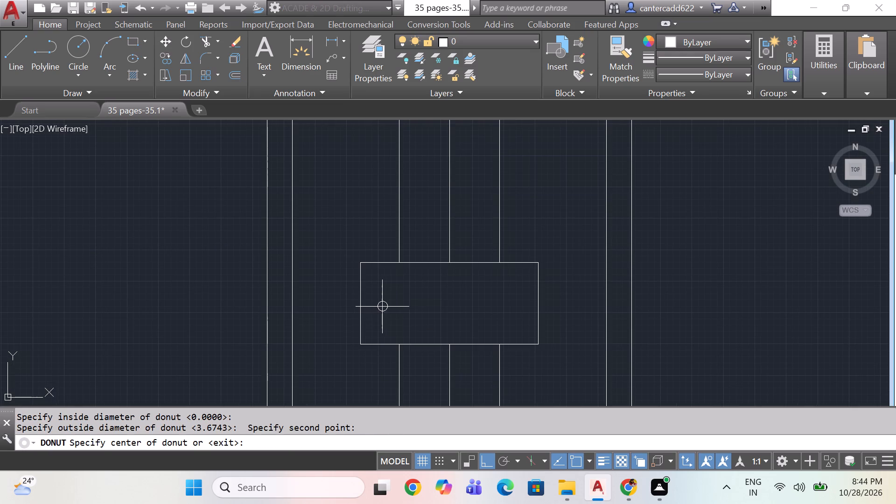
pyautogui.click(376, 306)
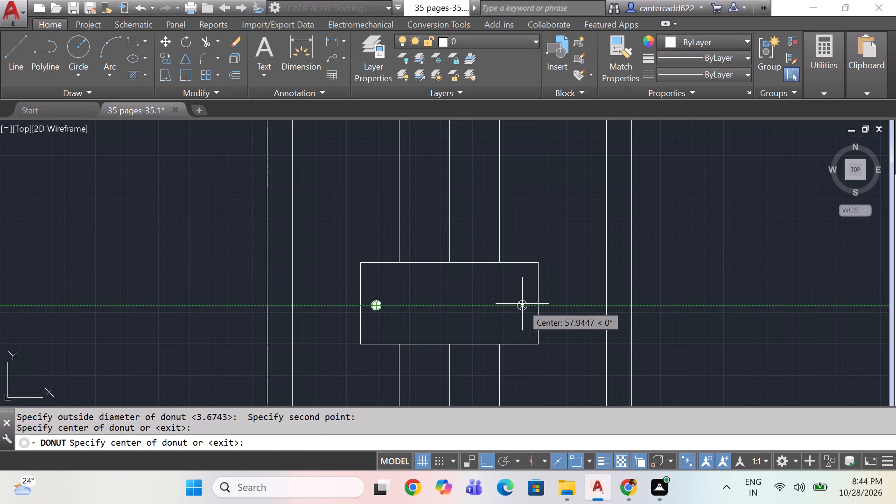
pyautogui.click(523, 304)
pyautogui.press('Escape')
# Copy both donuts from the lowest rectangle into the middle and top rectangles, using the rectangles' lower-left corners as reference points.
pyautogui.click(375, 291)
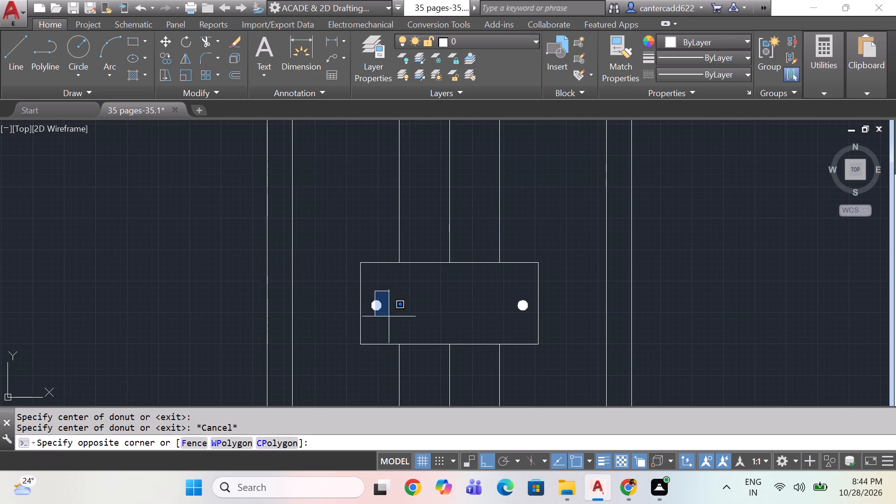
pyautogui.click(527, 321)
pyautogui.moveTo(530, 329); pyautogui.dragTo(507, 321)
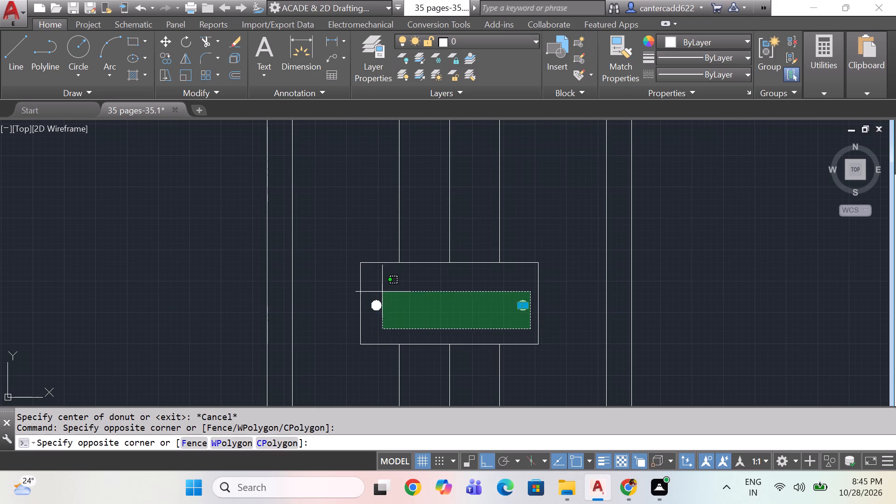
pyautogui.click(373, 292)
pyautogui.write('co')
pyautogui.press('space')
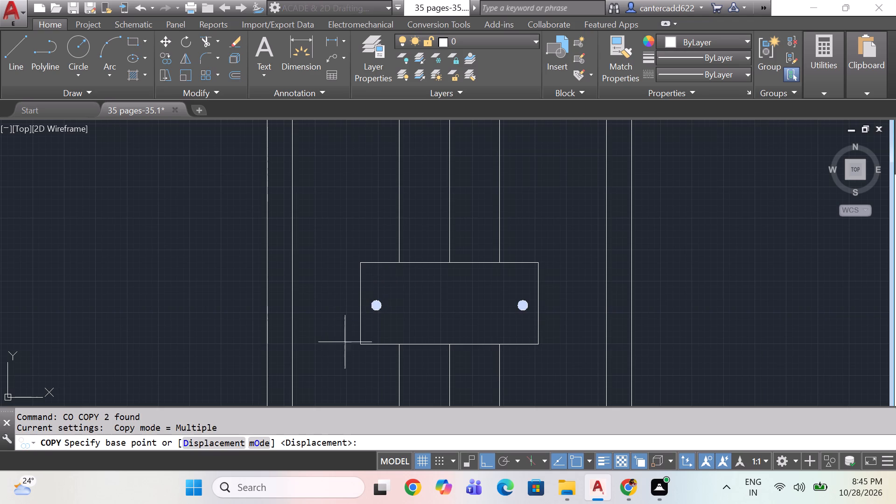
pyautogui.click(357, 345)
pyautogui.moveTo(362, 256); pyautogui.dragTo(356, 337, button='middle')
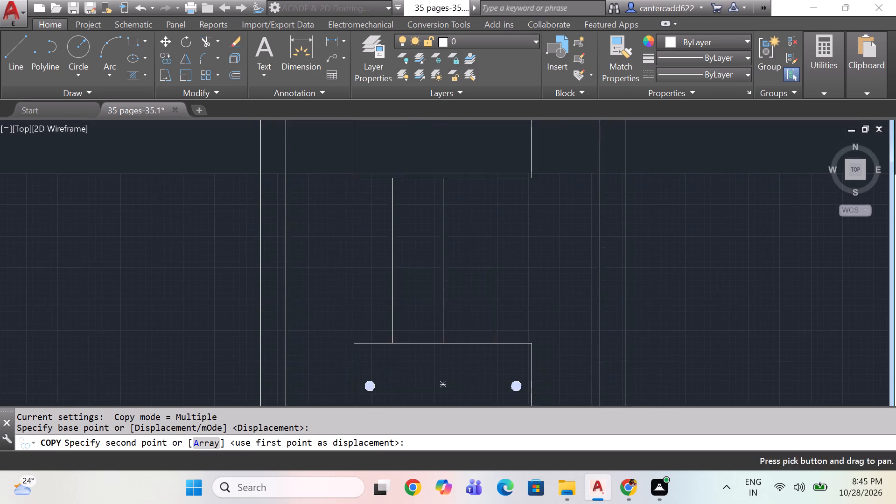
pyautogui.scroll(-2, 361, 239)
pyautogui.click(361, 217)
pyautogui.moveTo(362, 182); pyautogui.dragTo(354, 299, button='middle')
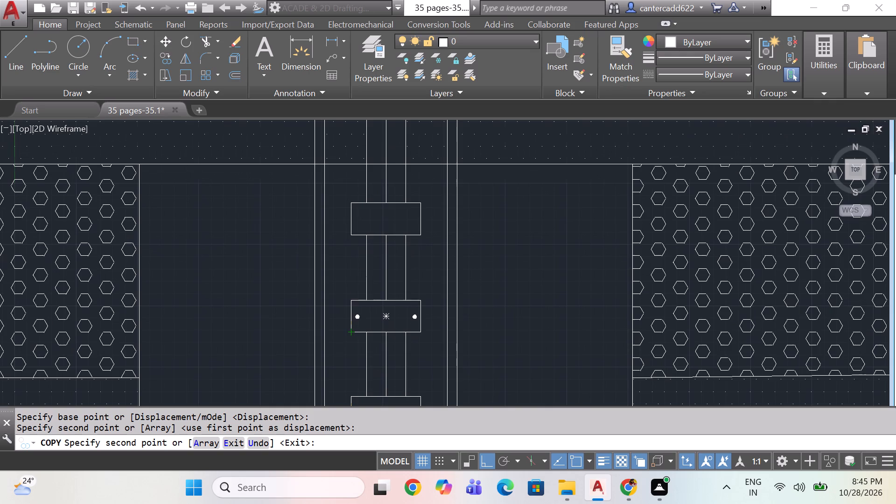
pyautogui.click(352, 236)
pyautogui.press('Escape')
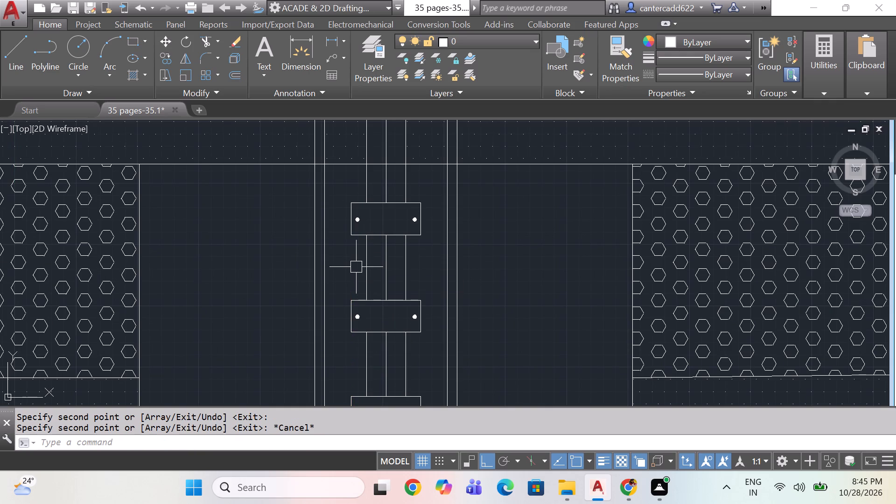
# Draw a slanted polyline arrowhead from the top rectangle's lower-right corner, widening from 0 to about 13 units.
pyautogui.write('pl')
pyautogui.press('space')
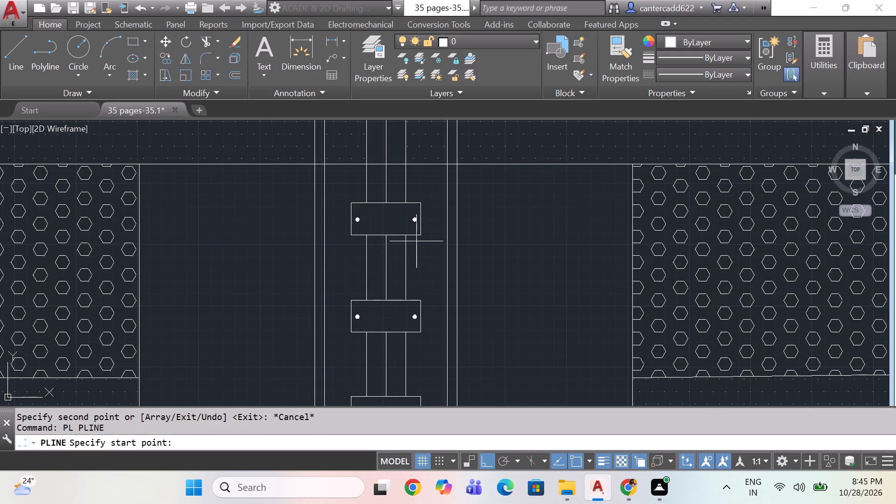
pyautogui.click(419, 237)
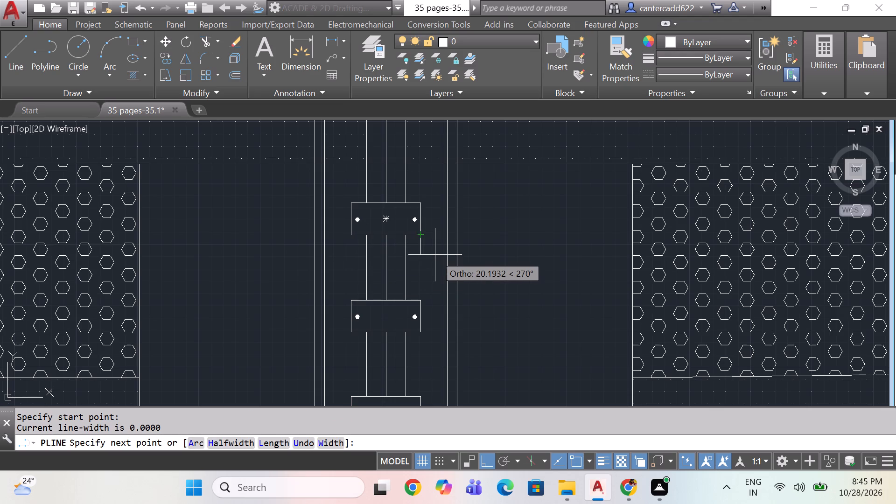
pyautogui.press('F8')
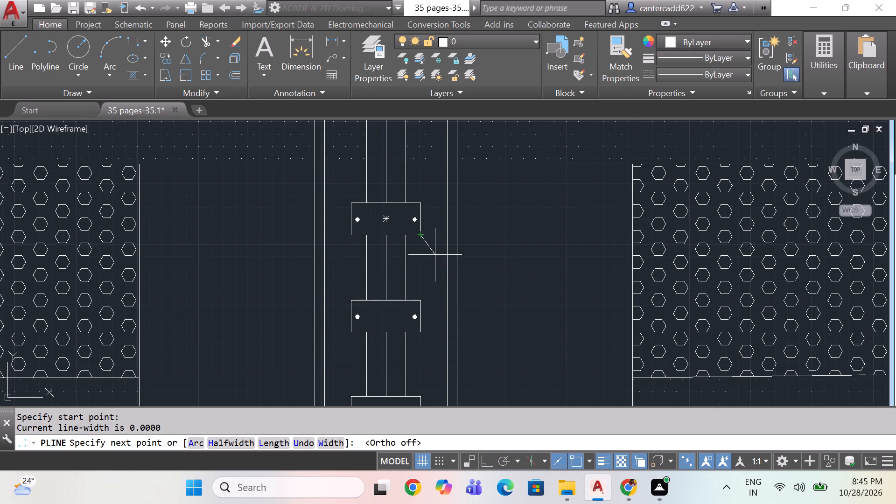
pyautogui.write('w')
pyautogui.press('space')
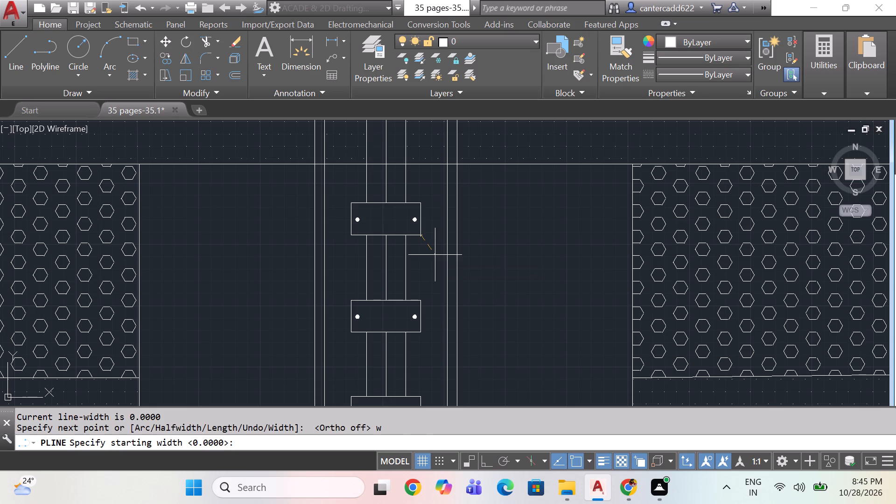
pyautogui.press('space')
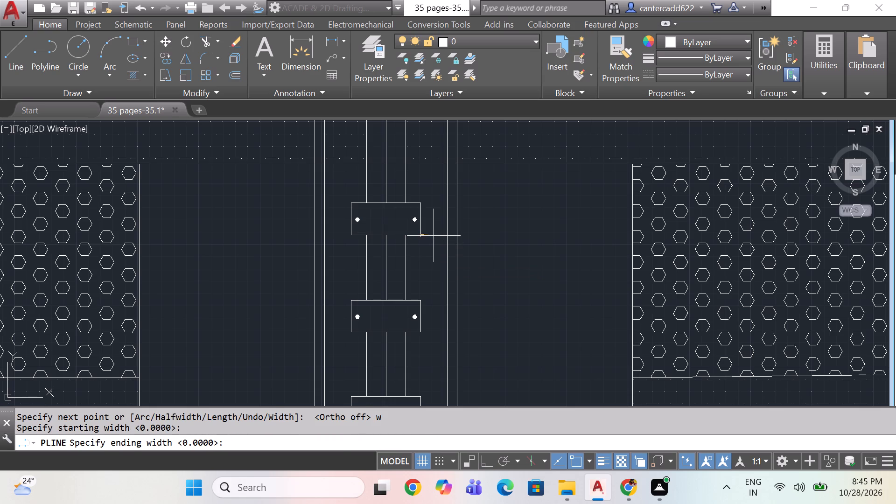
pyautogui.click(434, 236)
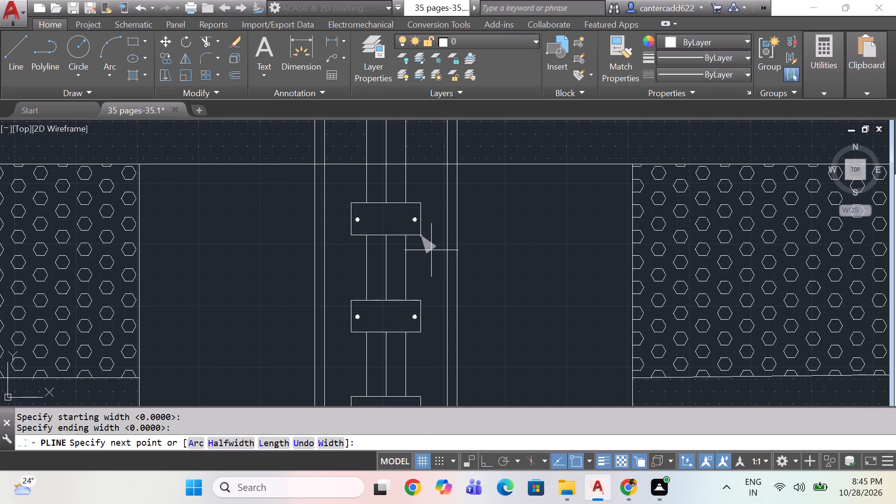
pyautogui.click(431, 250)
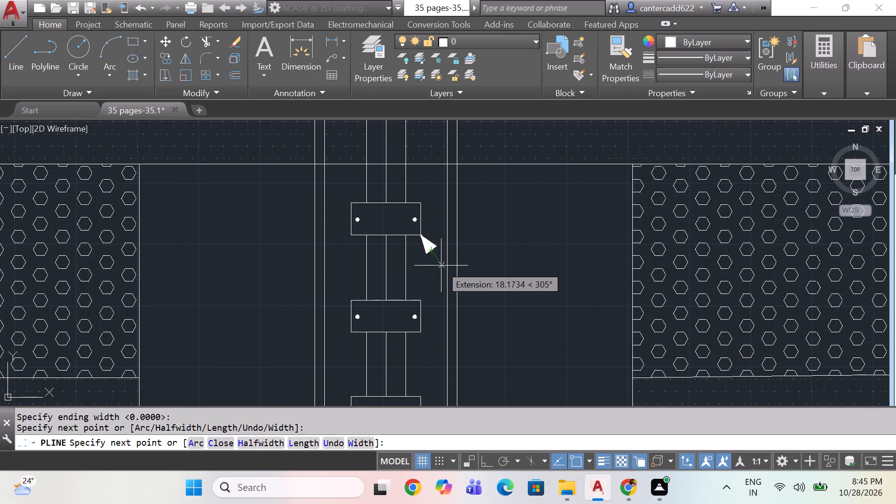
# Continue the polyline at width 0 down to the outer bar's far line, ending in a short horizontal leader segment.
pyautogui.write('w')
pyautogui.press('space')
pyautogui.write('0 0')
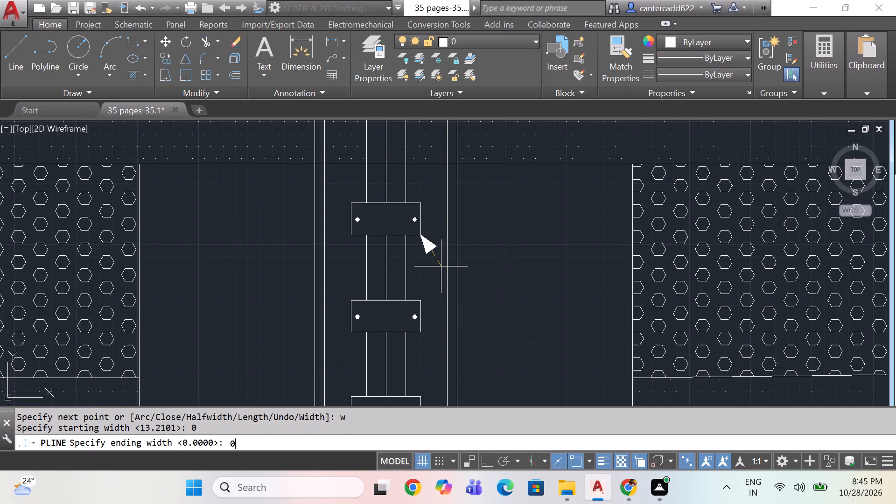
pyautogui.press('space')
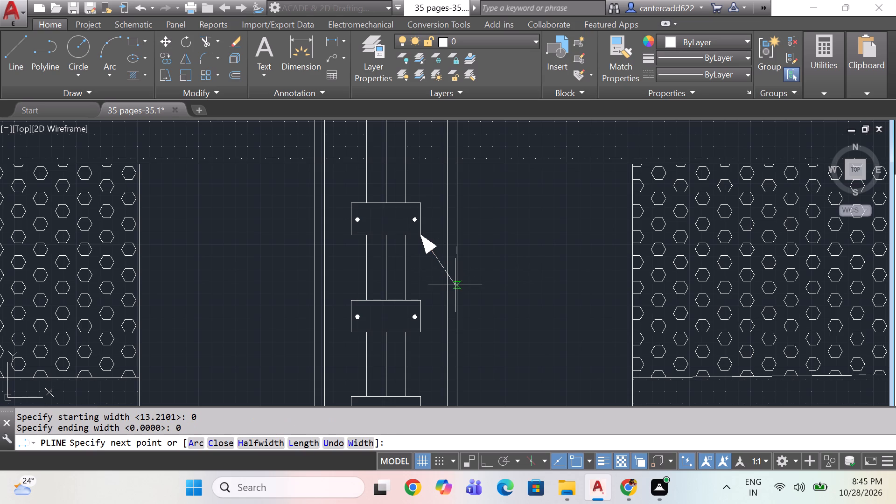
pyautogui.click(455, 286)
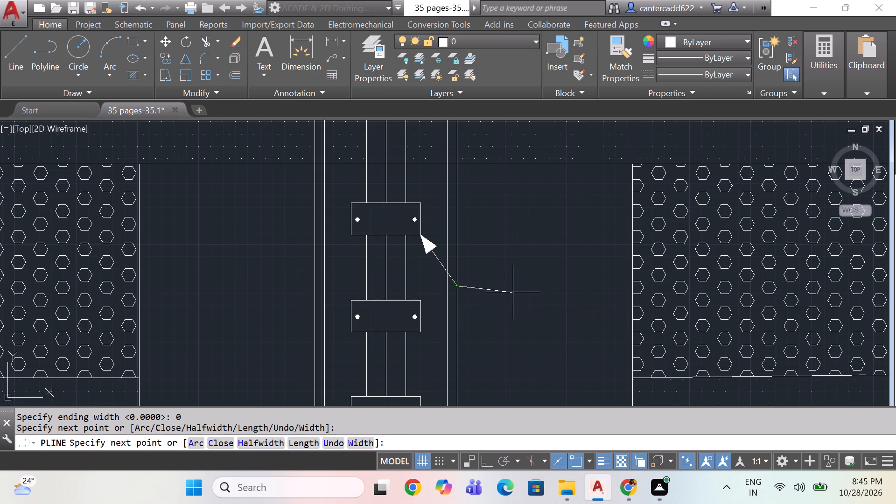
pyautogui.click(514, 287)
pyautogui.press('Escape')
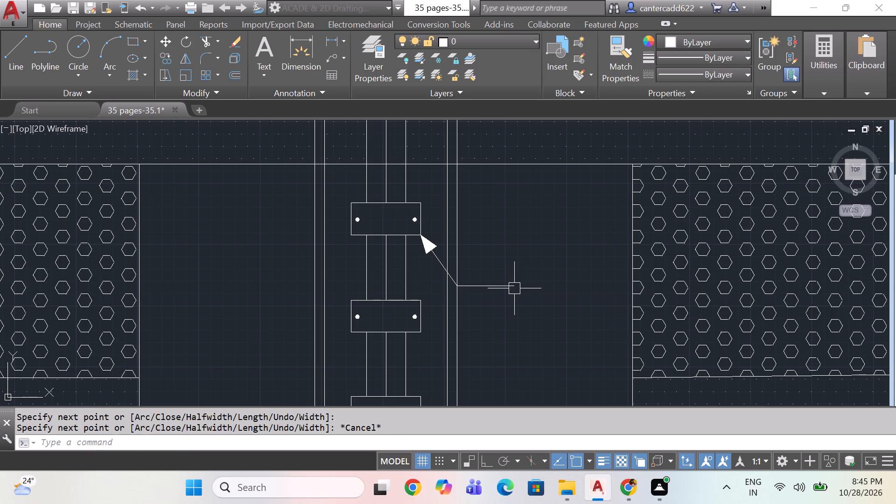
# Add single-line text DETAIL-A at rotation 0 just above the leader's horizontal segment, picking the text height on screen.
pyautogui.write('dt')
pyautogui.press('space')
pyautogui.click(482, 279)
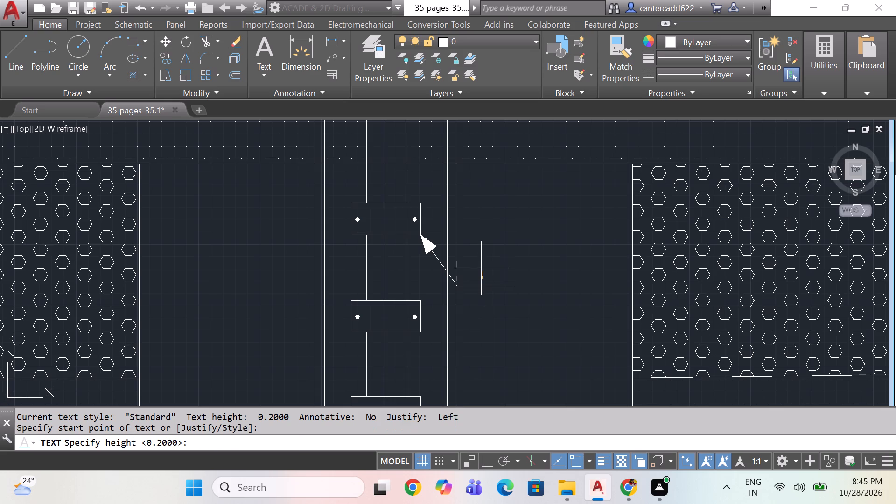
pyautogui.click(482, 266)
pyautogui.press('space')
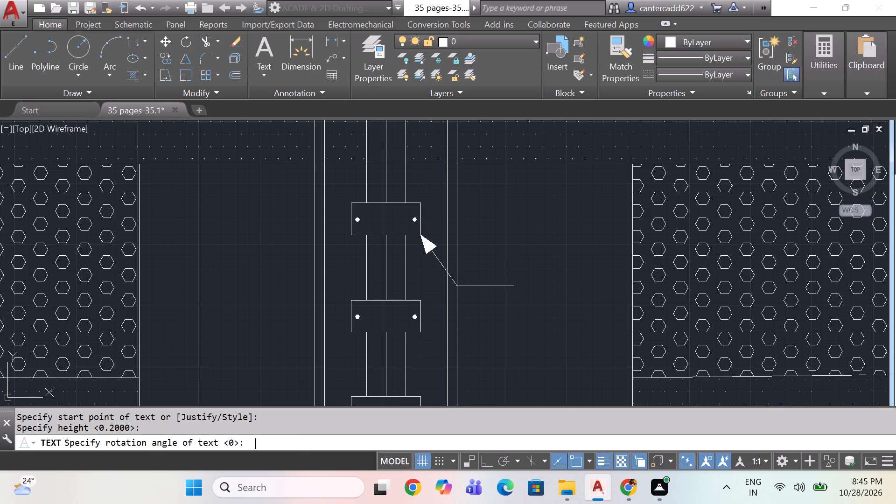
pyautogui.write('deta')
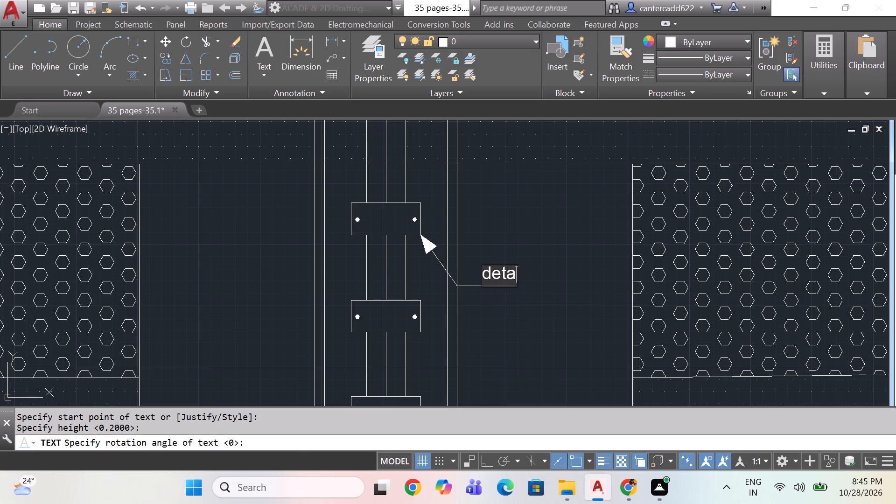
pyautogui.write('il')
pyautogui.press('BackSpace')
pyautogui.press('BackSpace')
pyautogui.press('BackSpace')
pyautogui.press('BackSpace')
pyautogui.press('BackSpace')
pyautogui.press('BackSpace')
pyautogui.press('BackSpace')
pyautogui.hotkey('shift', 'd')
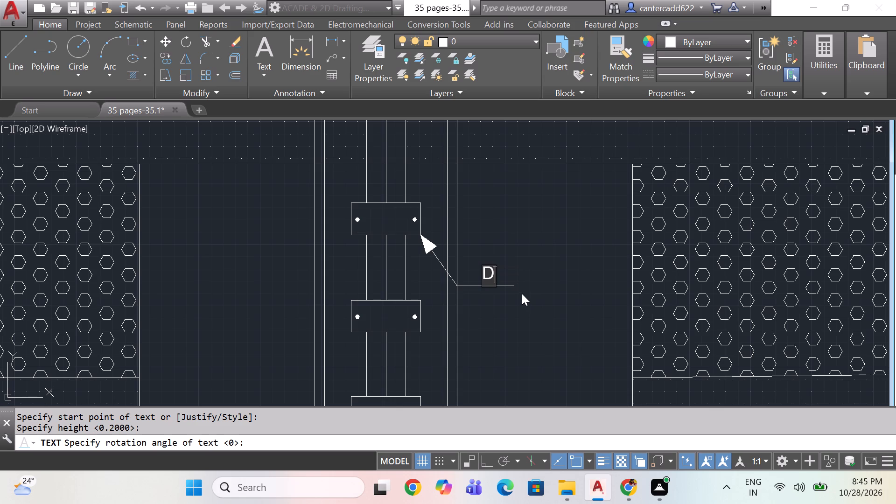
pyautogui.write('aetail')
pyautogui.press('BackSpace')
pyautogui.press('BackSpace')
pyautogui.press('BackSpace')
pyautogui.press('BackSpace')
pyautogui.press('BackSpace')
pyautogui.press('BackSpace')
pyautogui.press('e')
pyautogui.write('TAIL')
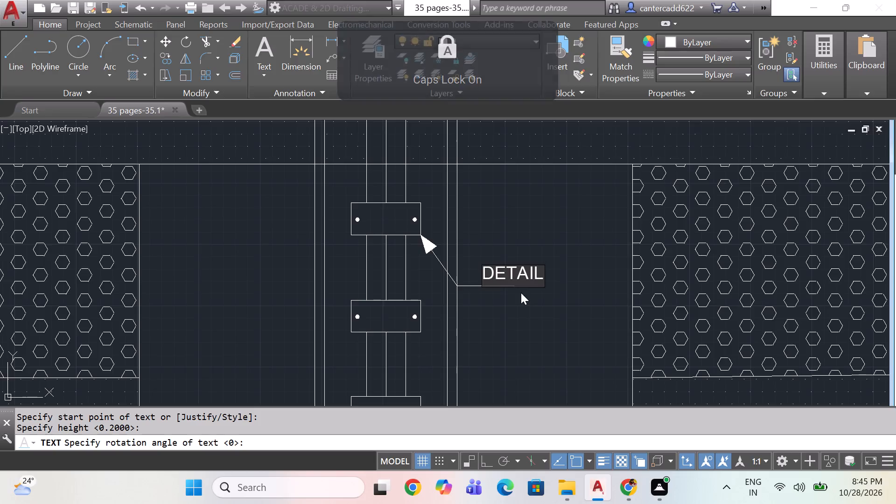
pyautogui.write('-A')
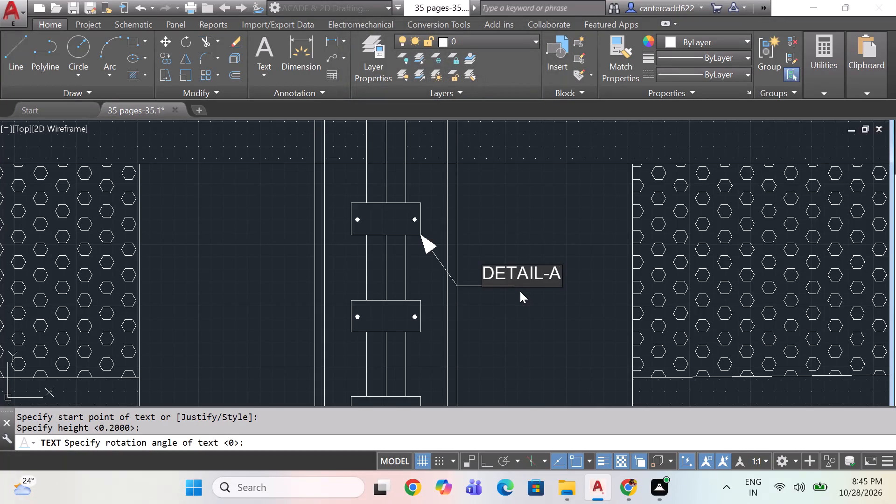
pyautogui.scroll(-1, 508, 319)
pyautogui.click(528, 347)
pyautogui.scroll(-1, 529, 356)
pyautogui.moveTo(529, 357); pyautogui.dragTo(502, 308, button='middle')
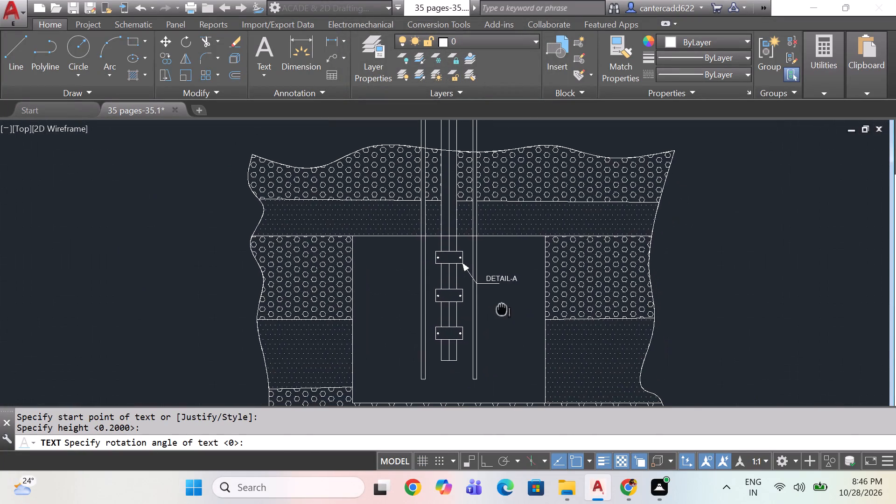
pyautogui.moveTo(502, 308); pyautogui.dragTo(482, 267, button='middle')
pyautogui.press('Escape')
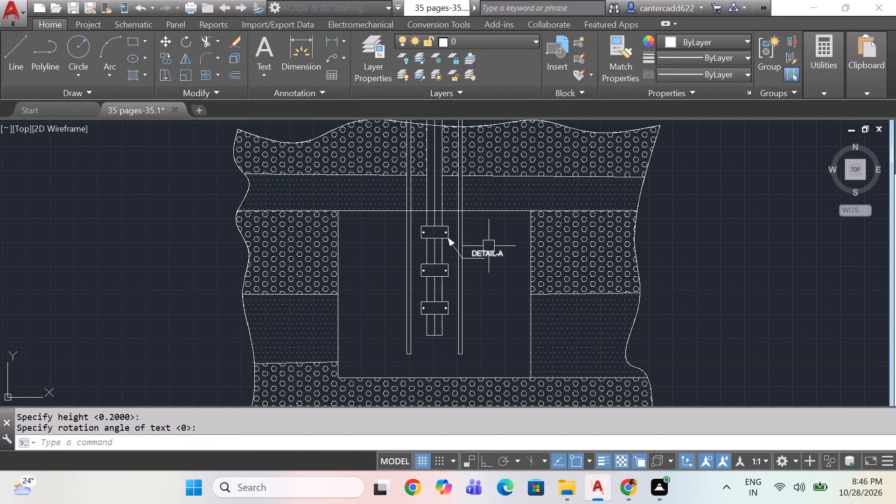
# Move the DETAIL-A text slightly left, closer to the leader's bend.
pyautogui.click(493, 248)
pyautogui.scroll(3, 495, 249)
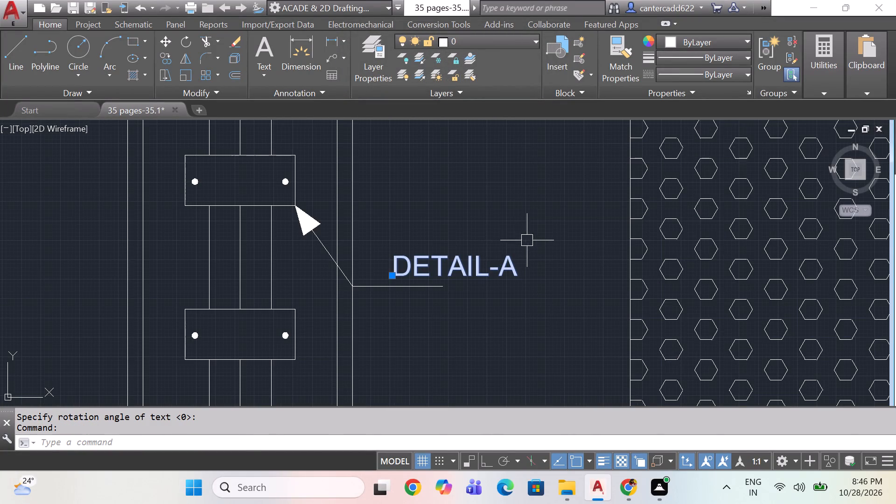
pyautogui.press('m')
pyautogui.press('space')
pyautogui.click(539, 236)
pyautogui.click(528, 236)
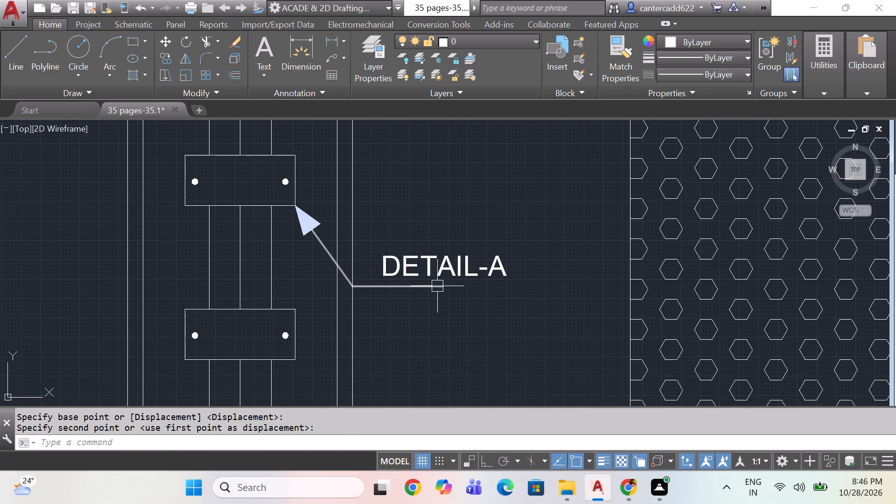
# Stretch the free end of the leader horizontally, with Ortho on, until it underlines the whole DETAIL-A text.
pyautogui.click(438, 286)
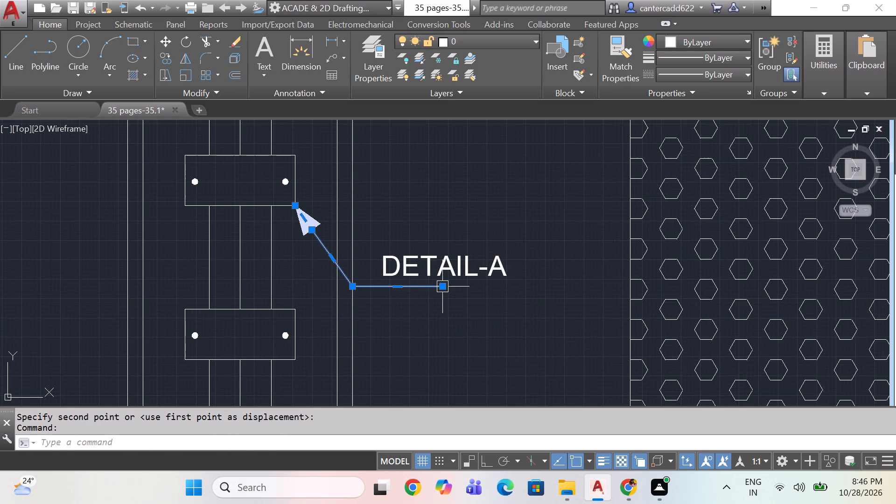
pyautogui.moveTo(445, 287); pyautogui.dragTo(458, 292)
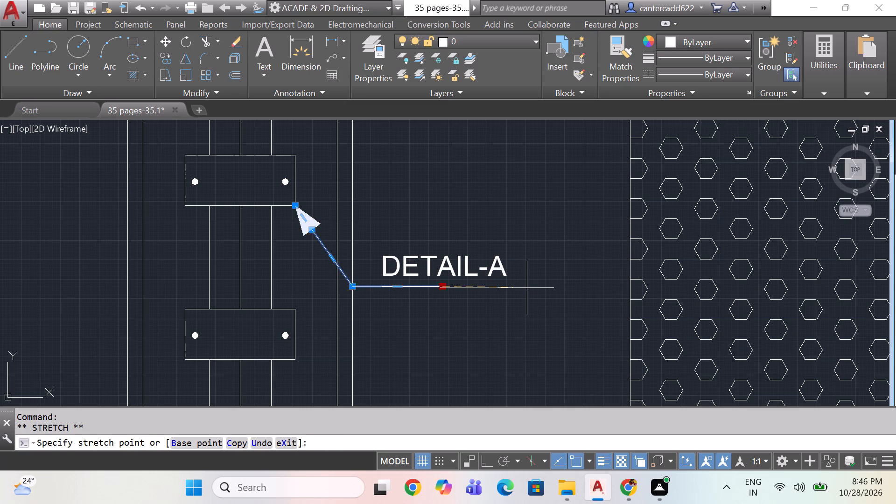
pyautogui.press('F8')
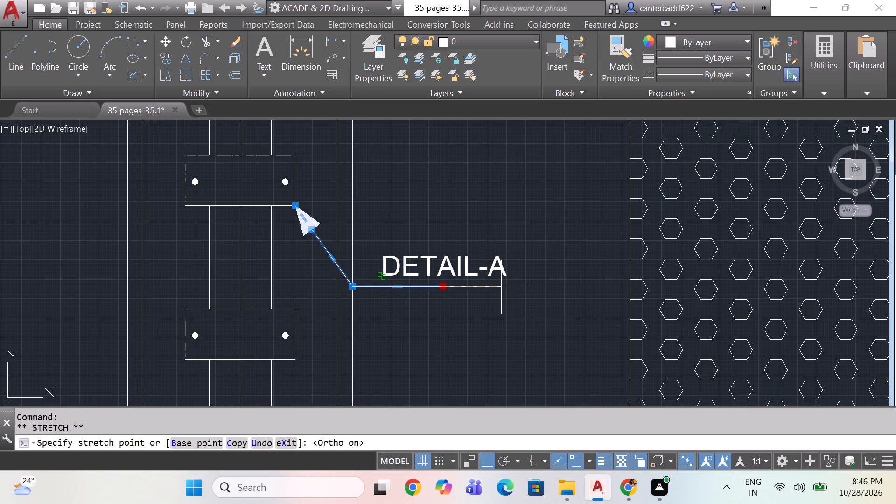
pyautogui.scroll(2, 501, 287)
pyautogui.click(504, 287)
pyautogui.scroll(-2, 503, 302)
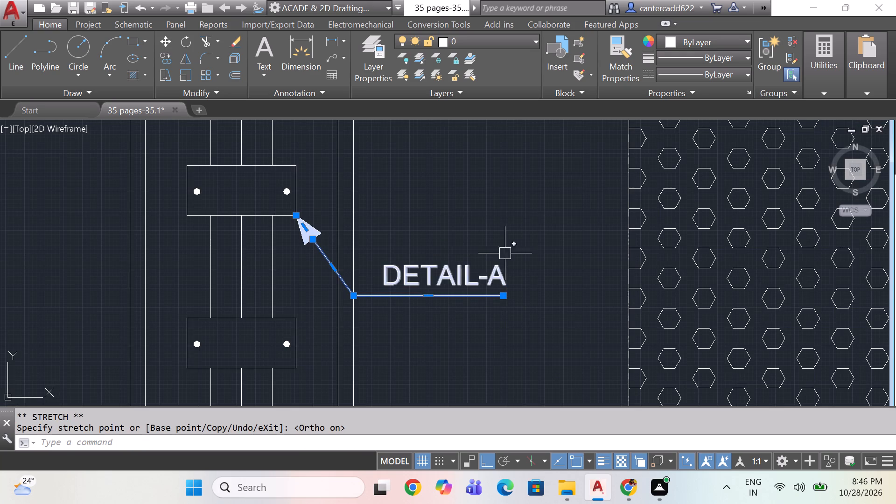
# Copy the leader and its DETAIL-A label straight down about 195 units to the lowest rectangle.
pyautogui.click(506, 251)
pyautogui.click(440, 311)
pyautogui.scroll(-3, 440, 311)
pyautogui.moveTo(440, 311); pyautogui.dragTo(437, 274, button='middle')
pyautogui.write('CO')
pyautogui.press('space')
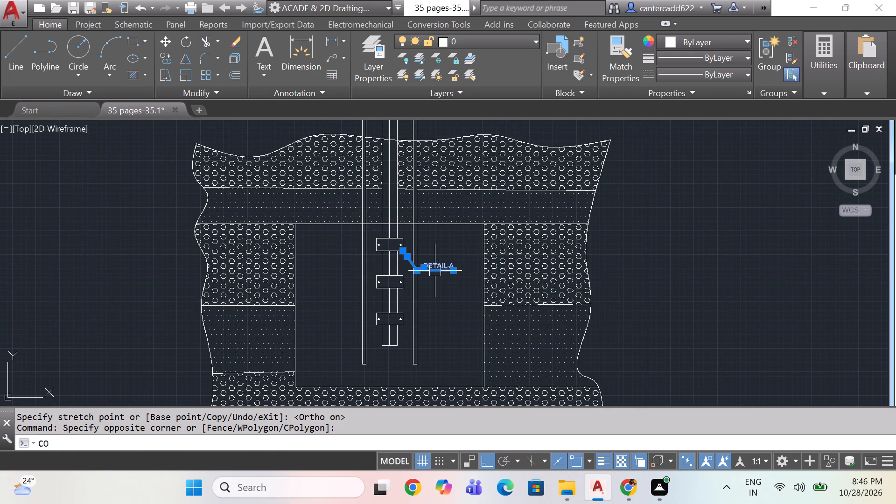
pyautogui.click(454, 293)
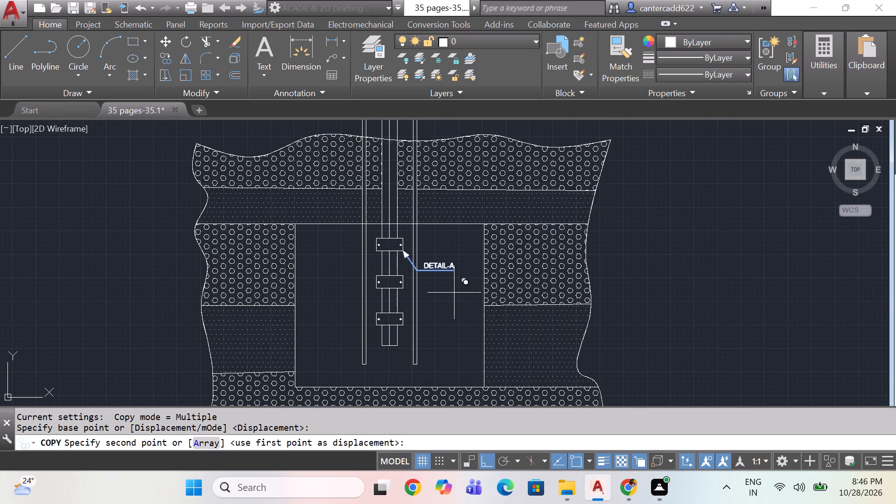
pyautogui.click(454, 366)
pyautogui.press('Escape')
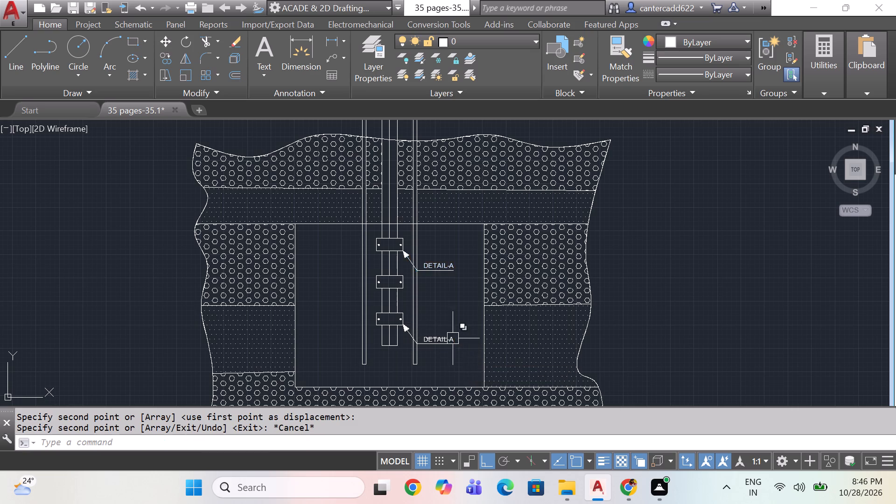
# Change the text of the lower leader's label to DETAIL-C.
pyautogui.scroll(3, 453, 338)
pyautogui.doubleClick(447, 339)
pyautogui.click(450, 343)
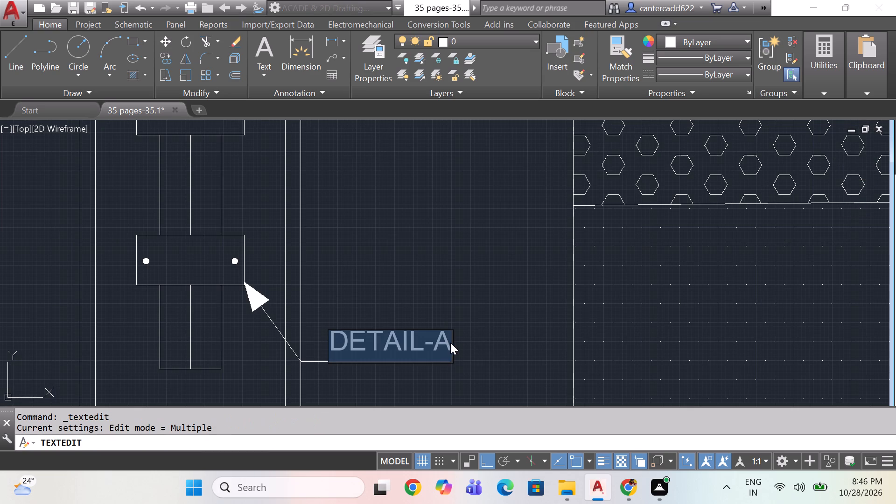
pyautogui.press('BackSpace')
pyautogui.press('c')
pyautogui.click(456, 295)
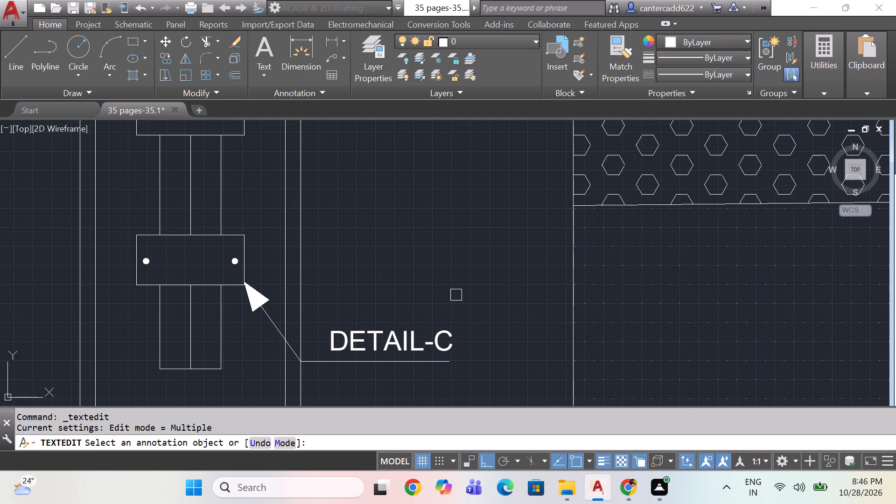
pyautogui.press('Escape')
# Save the drawing.
pyautogui.hotkey('ctrl', 's')
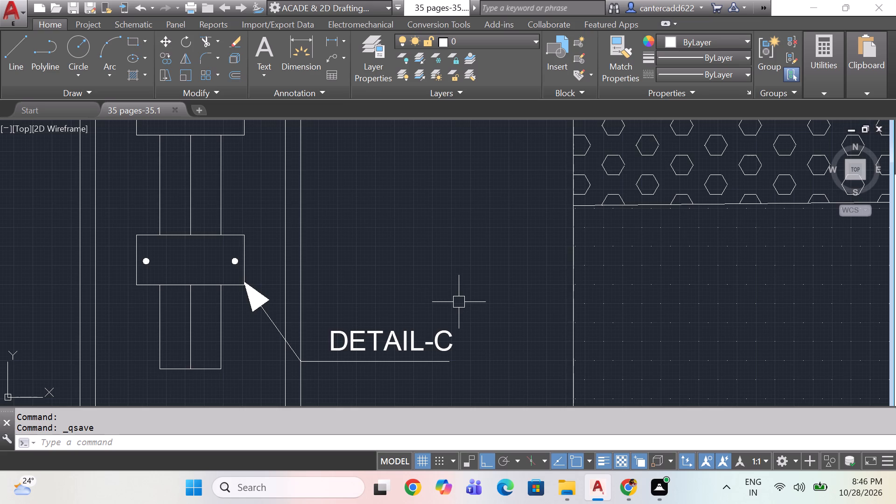
# Mirror the DETAIL-C leader and label across a vertical line just inside the chamber's left wall, keeping the originals.
pyautogui.scroll(-3, 459, 302)
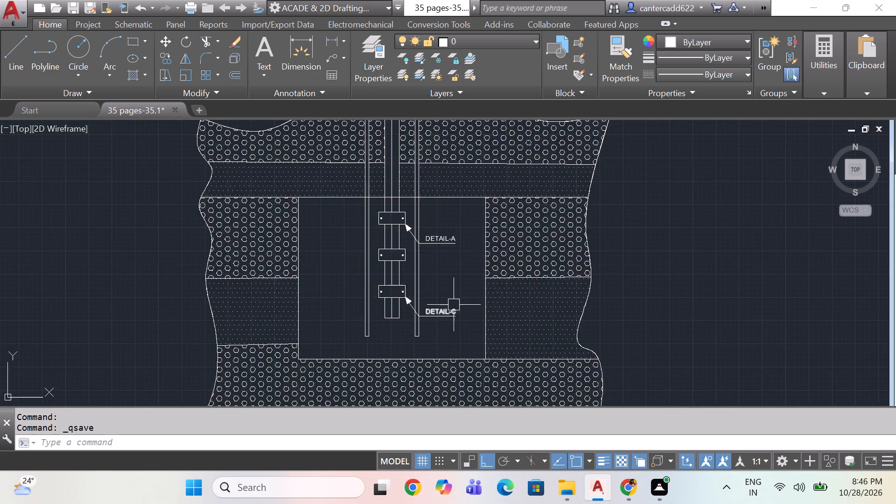
pyautogui.scroll(-1, 408, 321)
pyautogui.moveTo(404, 324); pyautogui.dragTo(476, 328, button='middle')
pyautogui.scroll(2, 483, 322)
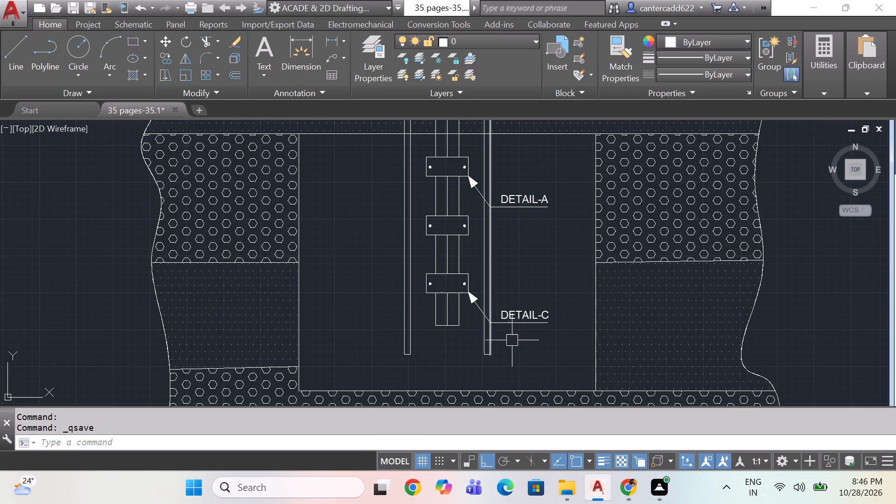
pyautogui.click(523, 343)
pyautogui.click(510, 289)
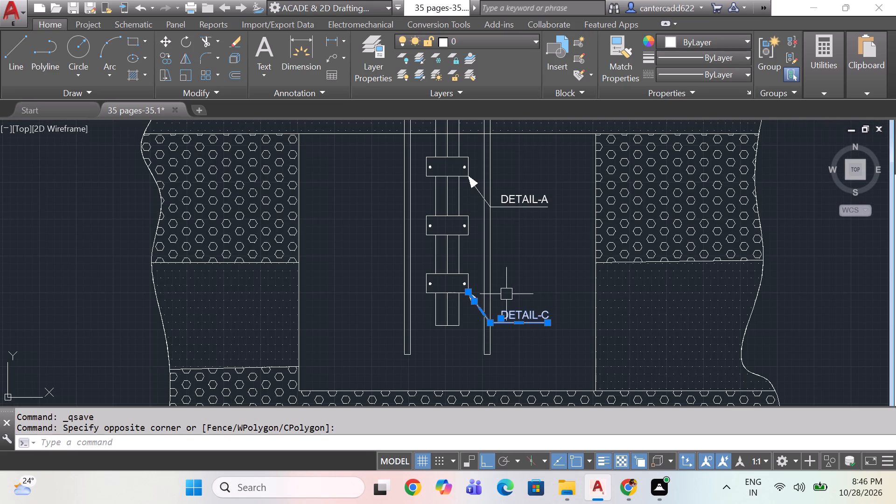
pyautogui.write('MI')
pyautogui.press('space')
pyautogui.click(322, 316)
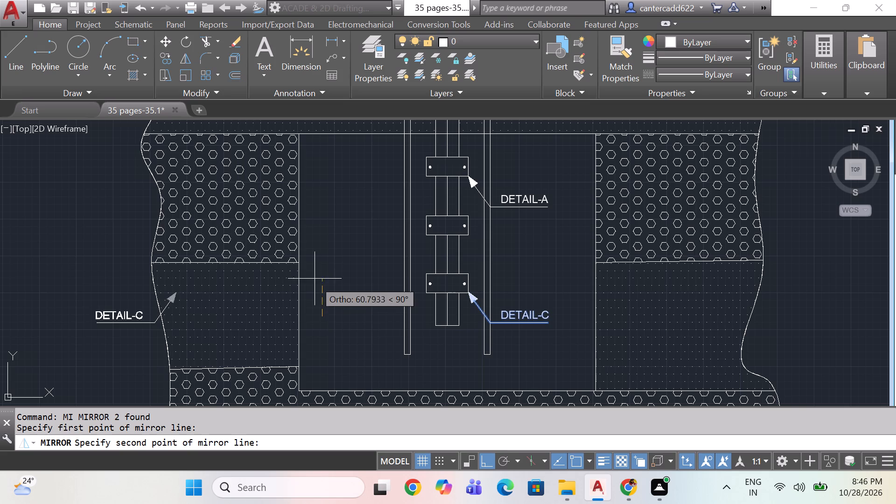
pyautogui.click(317, 272)
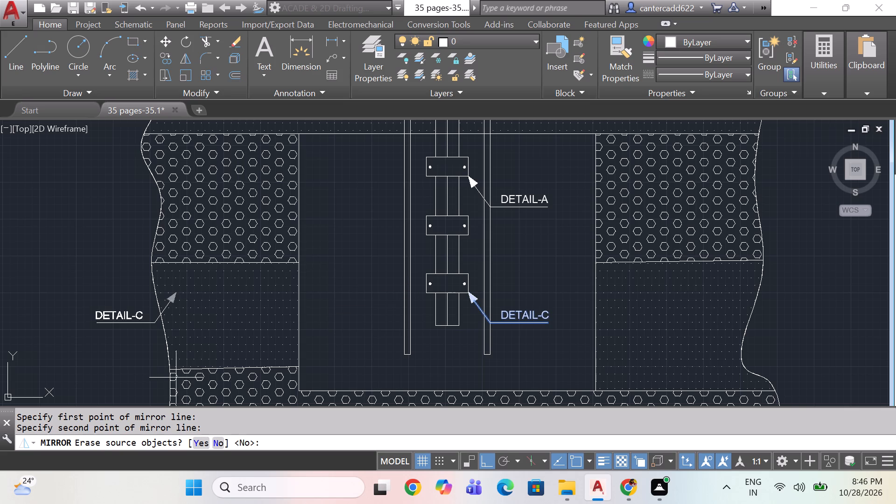
pyautogui.press('space')
# Mirror the left DETAIL-C leader and label across a horizontal line just above them, erasing the source objects.
pyautogui.moveTo(146, 367); pyautogui.dragTo(117, 333)
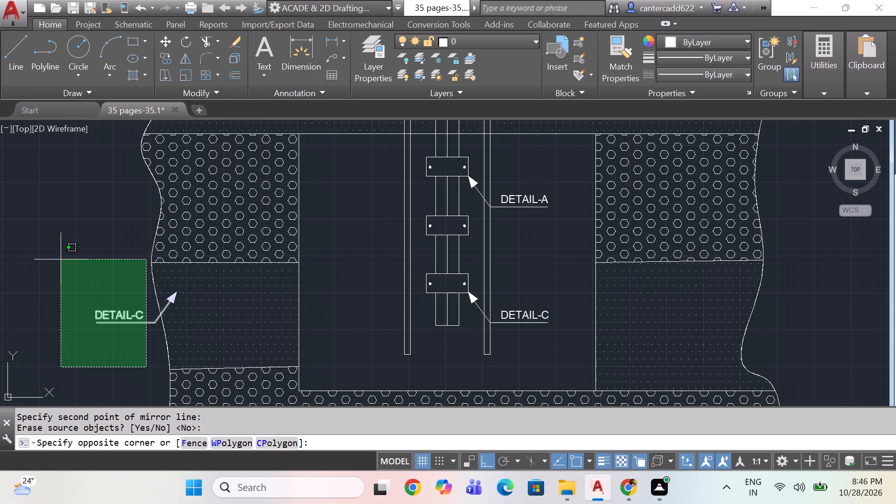
pyautogui.click(61, 259)
pyautogui.write('MI')
pyautogui.press('space')
pyautogui.click(117, 289)
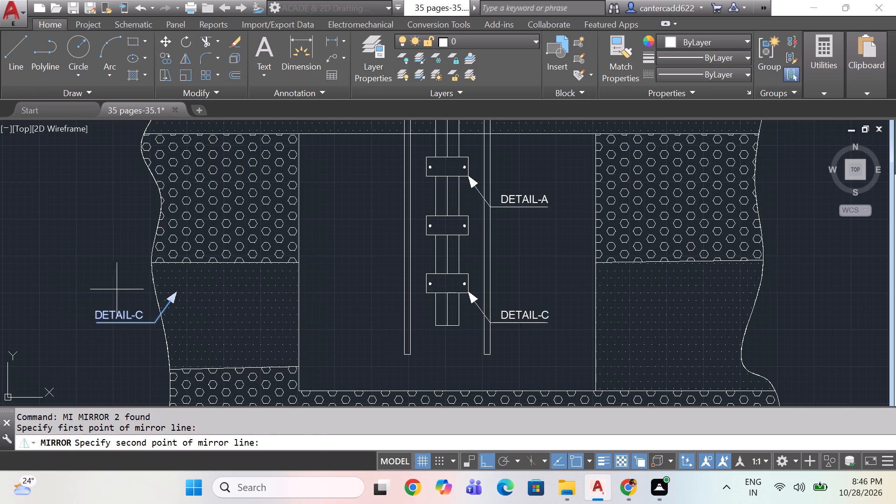
pyautogui.click(67, 283)
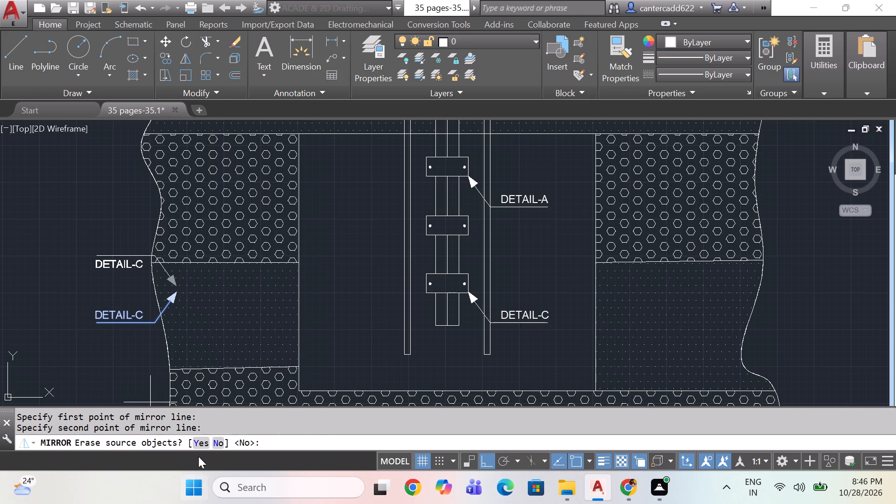
pyautogui.click(203, 446)
pyautogui.moveTo(113, 364); pyautogui.dragTo(245, 380, button='middle')
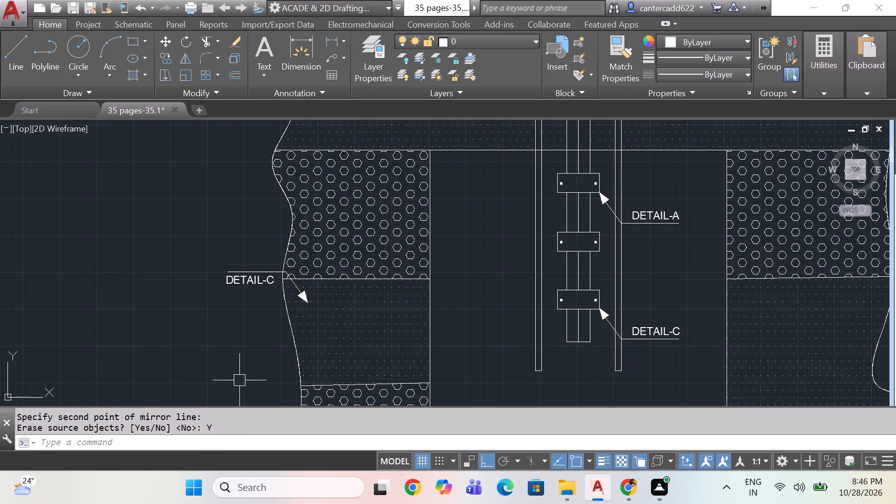
# Stretch the left leader's horizontal segment and its label about 214 units further left, away from the ground layers.
pyautogui.write('S')
pyautogui.press('space')
pyautogui.click(274, 251)
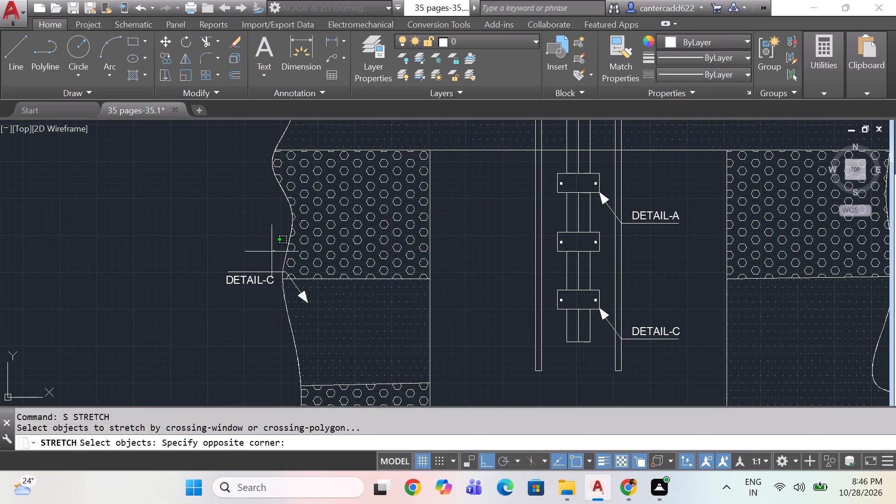
pyautogui.click(170, 325)
pyautogui.click(217, 322)
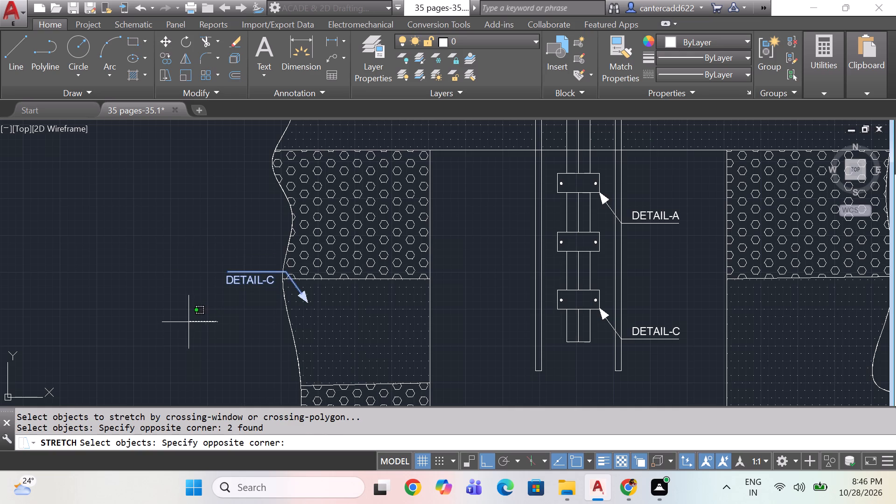
pyautogui.click(189, 323)
pyautogui.press('space')
pyautogui.click(189, 327)
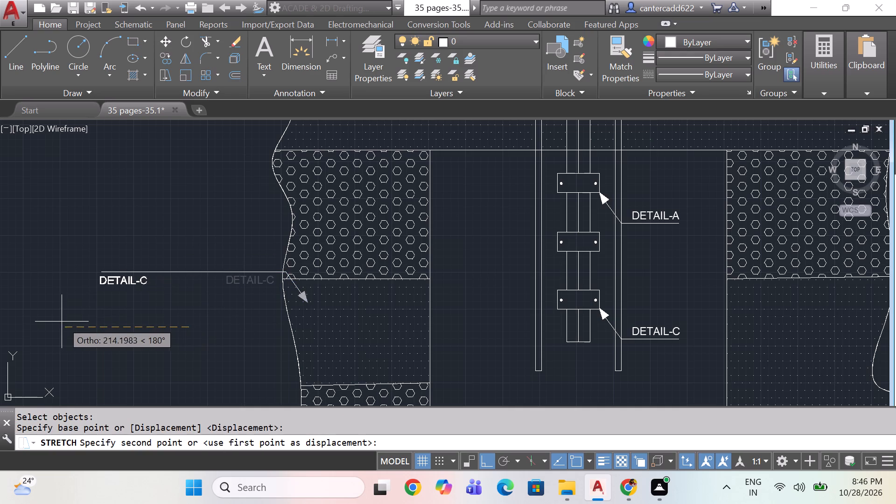
pyautogui.click(62, 322)
pyautogui.moveTo(190, 327); pyautogui.dragTo(204, 294, button='middle')
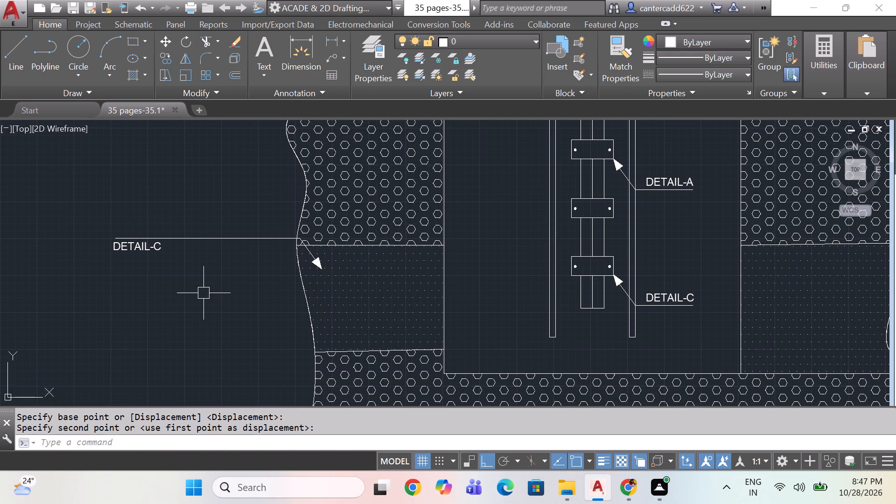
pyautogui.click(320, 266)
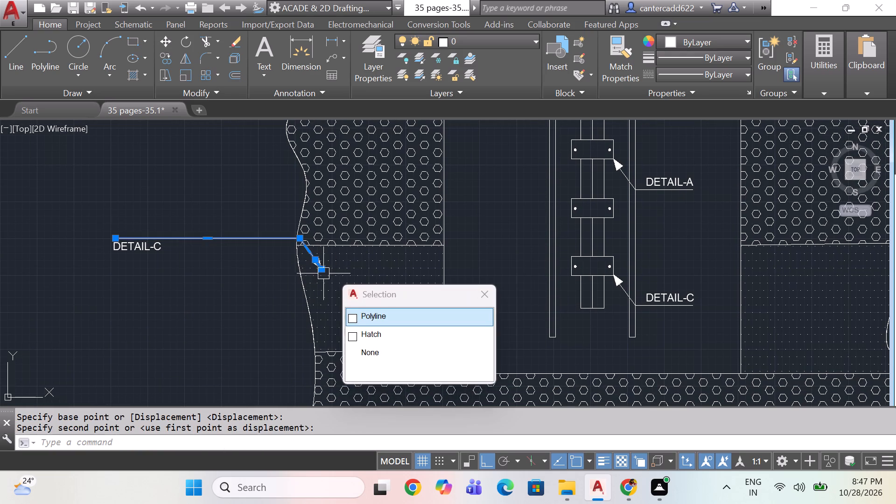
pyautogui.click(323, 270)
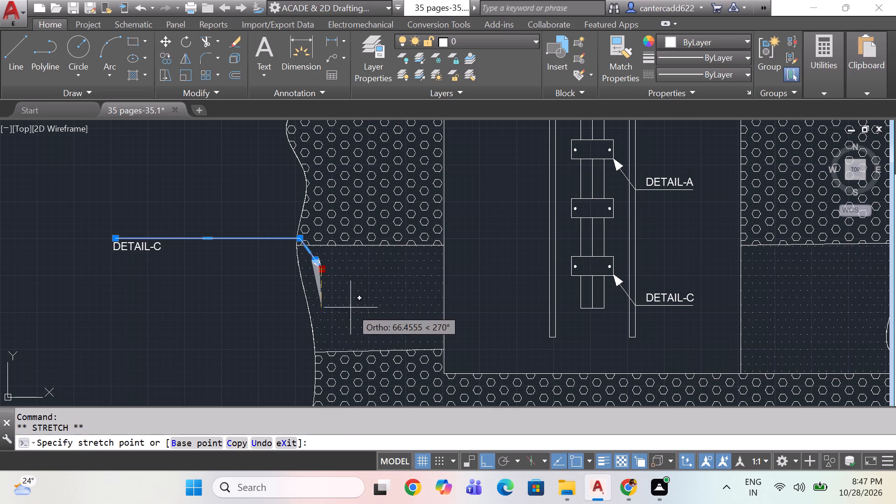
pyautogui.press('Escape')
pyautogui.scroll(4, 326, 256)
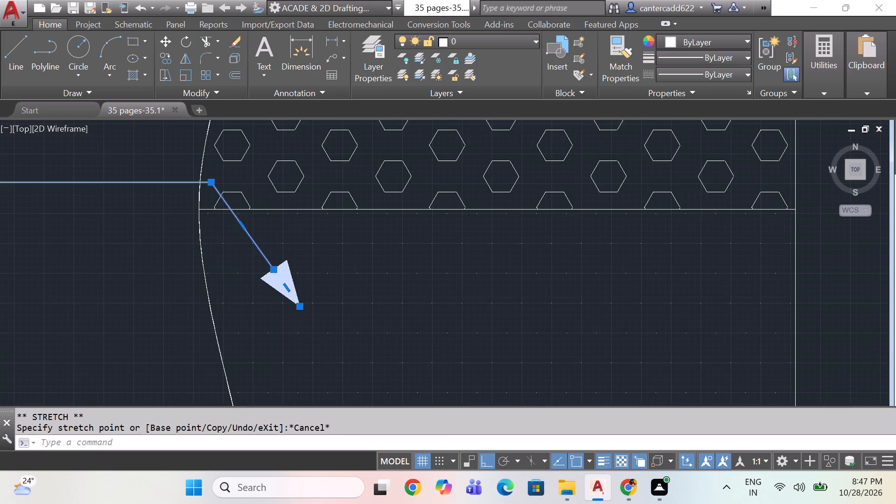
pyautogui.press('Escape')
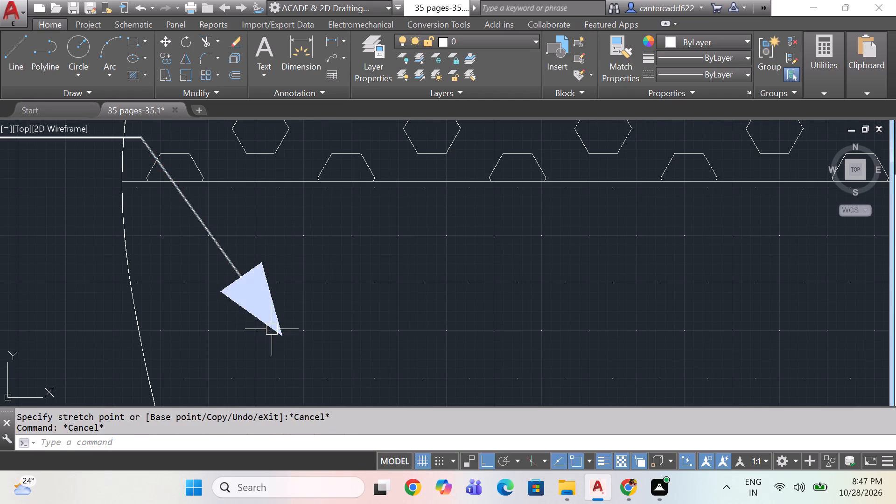
# Move the left DETAIL-C leader horizontally by its arrow tip so the tip lands on the left vertical bar inside the chamber.
pyautogui.click(273, 330)
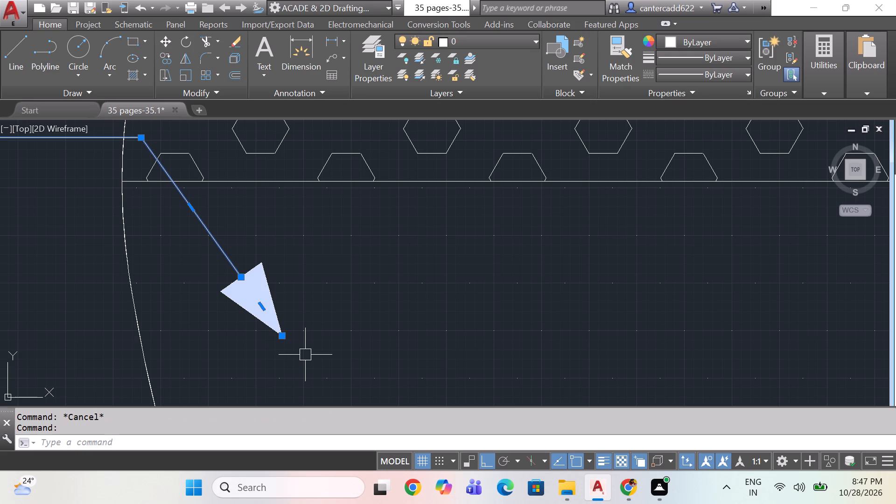
pyautogui.write('M')
pyautogui.press('space')
pyautogui.click(283, 337)
pyautogui.scroll(-1, 286, 339)
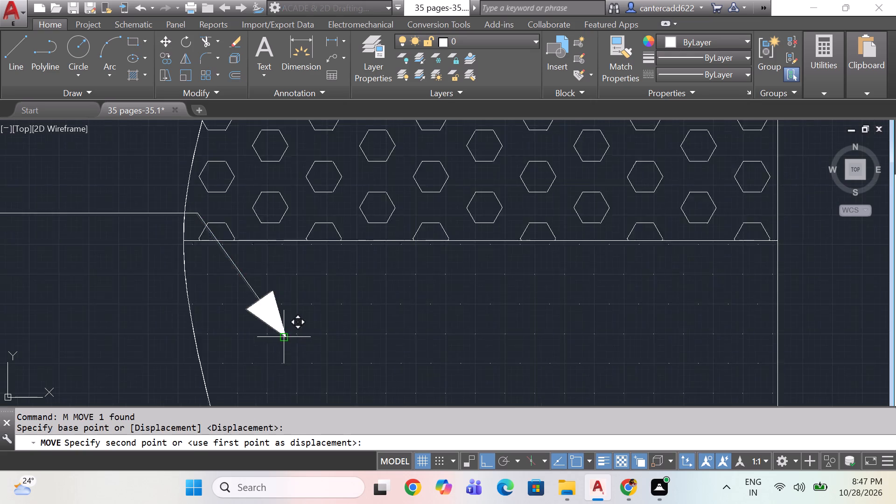
pyautogui.scroll(-1, 286, 339)
pyautogui.scroll(-3, 516, 310)
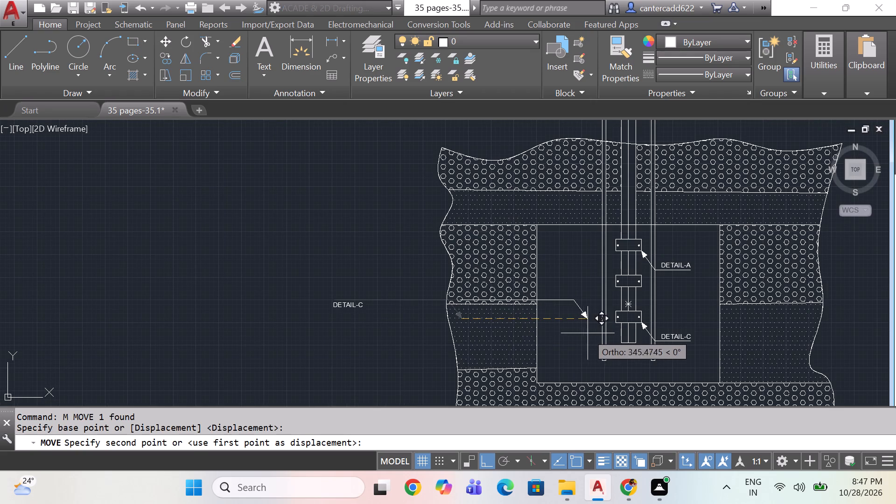
pyautogui.scroll(1, 598, 322)
pyautogui.click(598, 322)
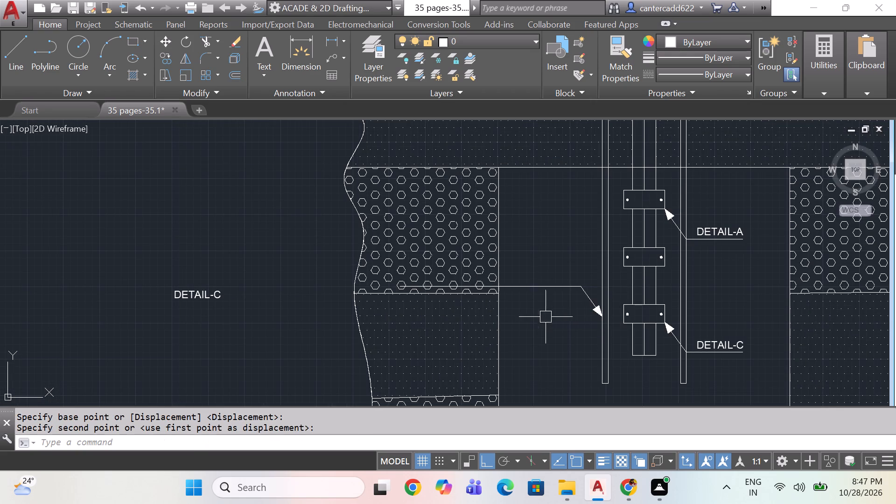
# Stretch the leader's bend and horizontal segment left past the ground layers' edge, and raise that segment about 49 units.
pyautogui.moveTo(530, 288); pyautogui.dragTo(525, 287)
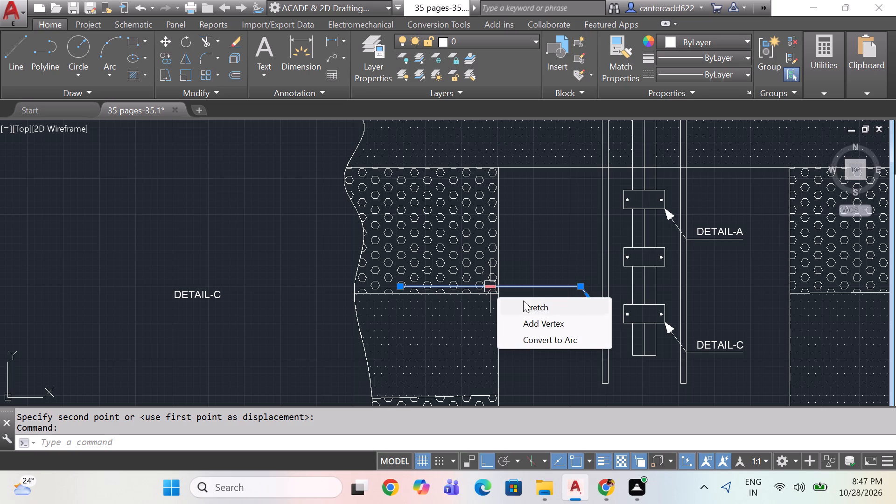
pyautogui.moveTo(581, 284); pyautogui.dragTo(577, 284)
pyautogui.click(458, 288)
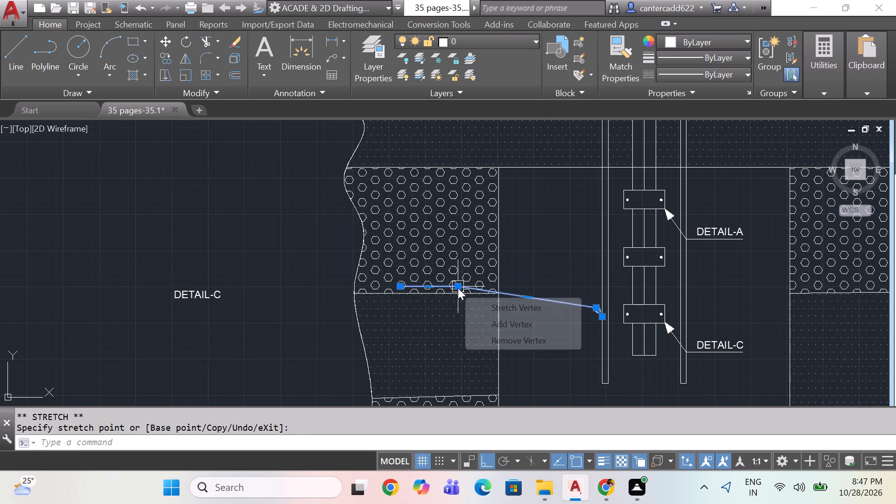
pyautogui.click(428, 287)
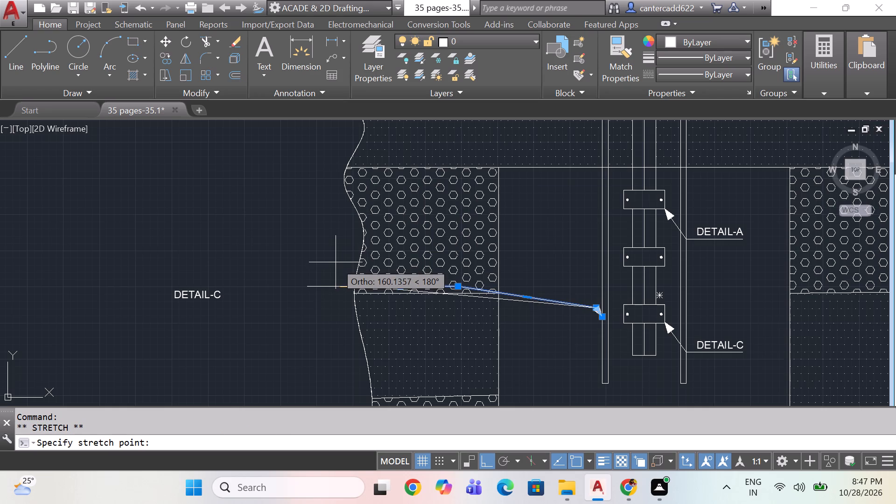
pyautogui.click(329, 269)
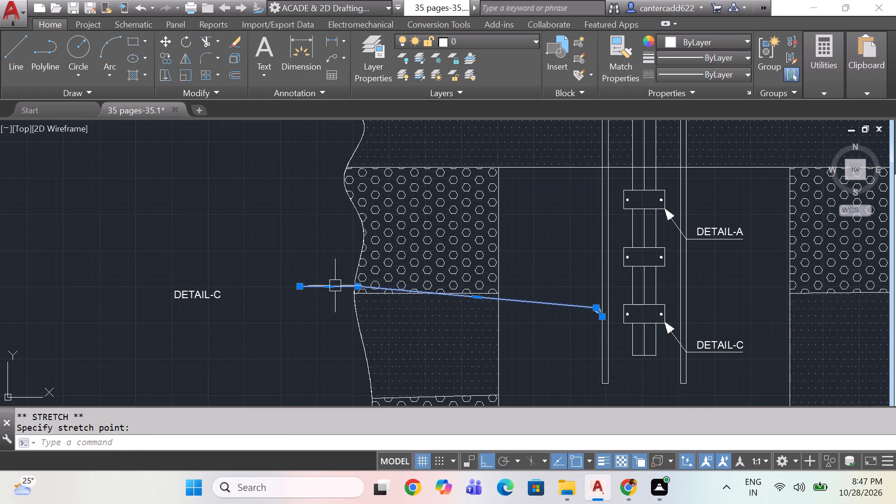
pyautogui.moveTo(328, 286); pyautogui.dragTo(328, 281)
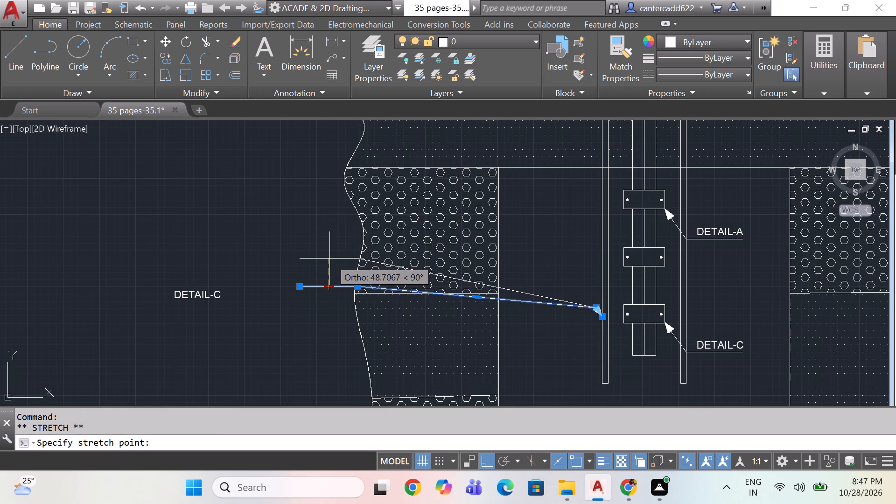
pyautogui.click(329, 259)
# Switch ortho off and stretch the arrowhead's base vertex so the arrowhead lines up with the leader's long sloping line.
pyautogui.scroll(1, 556, 328)
pyautogui.moveTo(556, 328); pyautogui.dragTo(464, 283, button='middle')
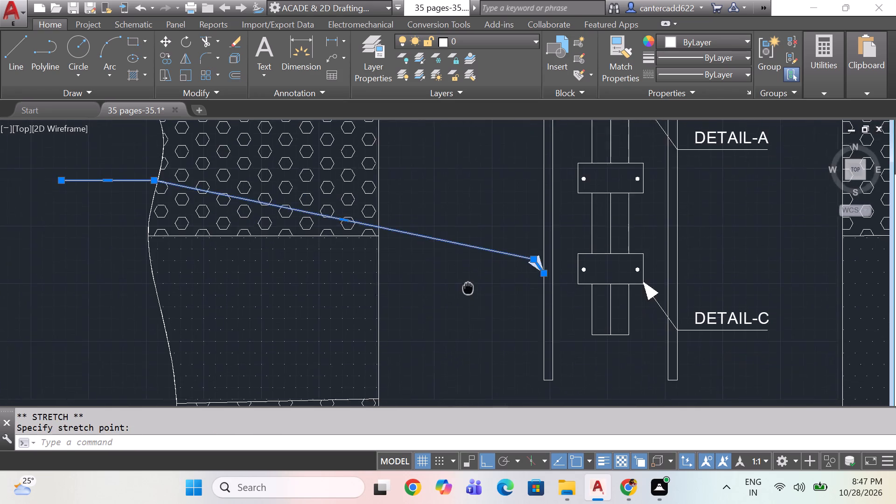
pyautogui.moveTo(464, 283); pyautogui.dragTo(421, 248, button='middle')
pyautogui.click(481, 217)
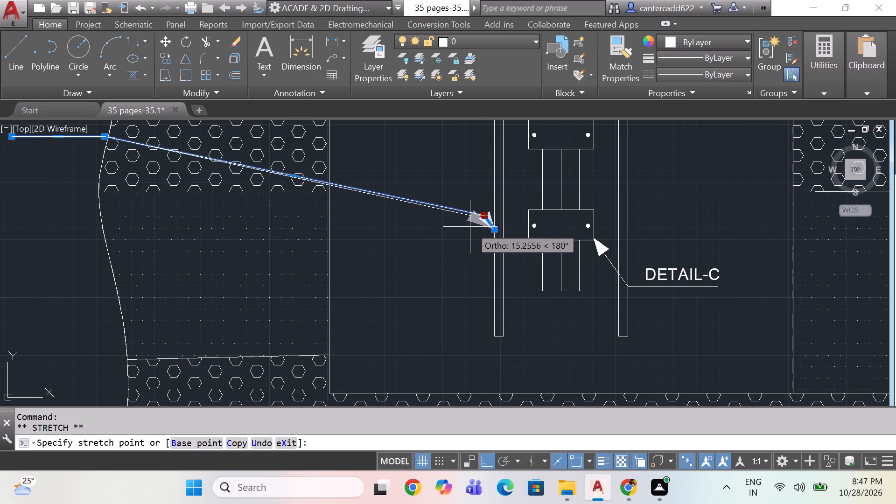
pyautogui.scroll(2, 469, 226)
pyautogui.press('F8')
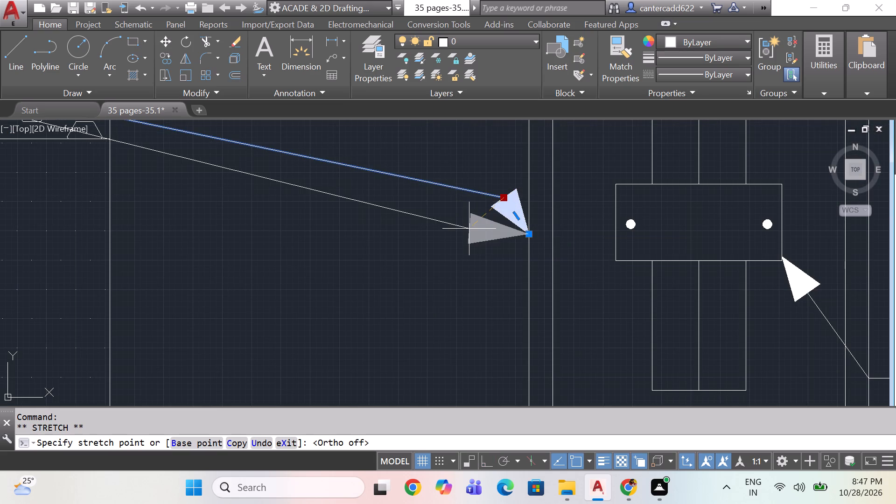
pyautogui.scroll(-2, 470, 227)
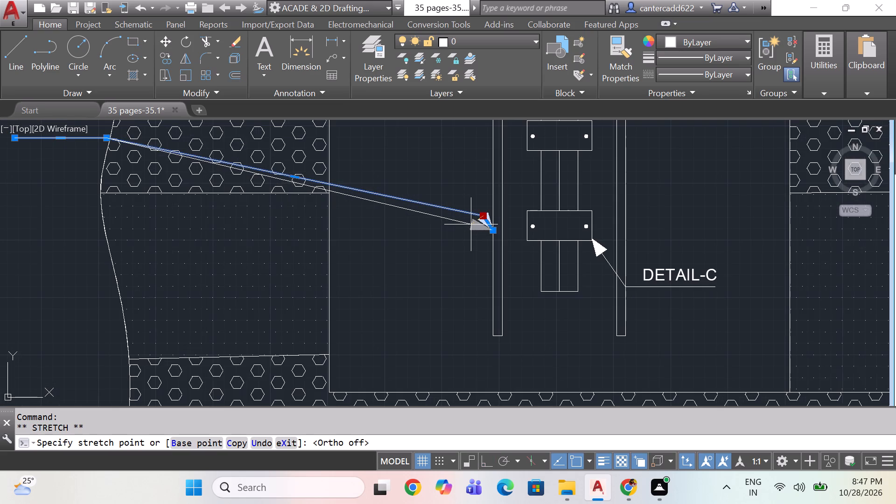
pyautogui.click(471, 224)
pyautogui.scroll(-1, 480, 279)
pyautogui.scroll(-2, 446, 300)
pyautogui.moveTo(447, 301); pyautogui.dragTo(477, 305, button='middle')
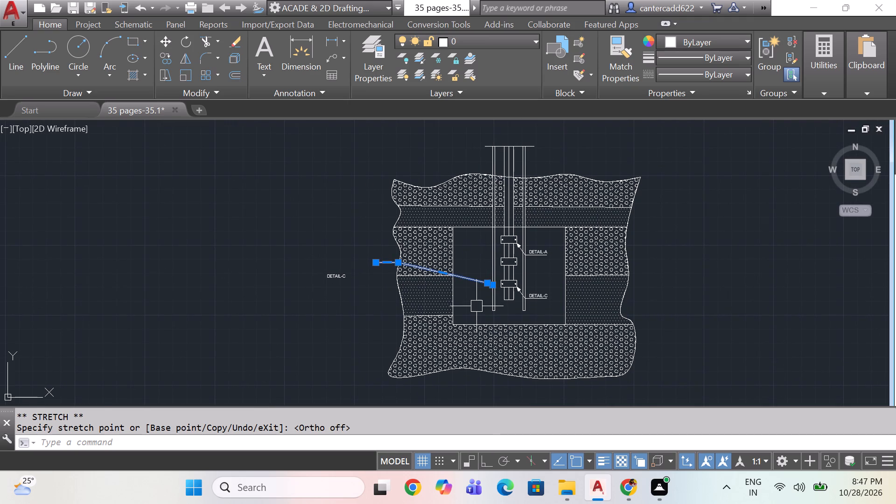
pyautogui.press('Escape')
# Move the reshaped leader by its arrow tip onto the chamber's left wall, beside the dotted ground layer.
pyautogui.scroll(2, 483, 289)
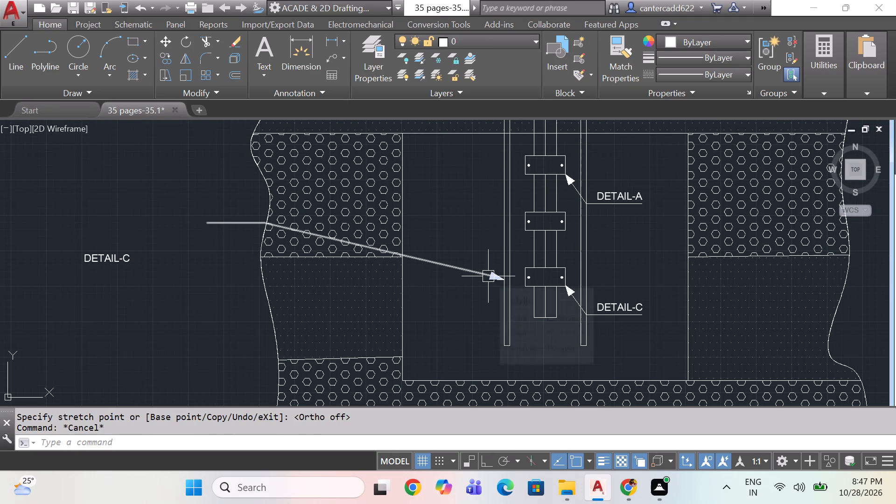
pyautogui.click(488, 276)
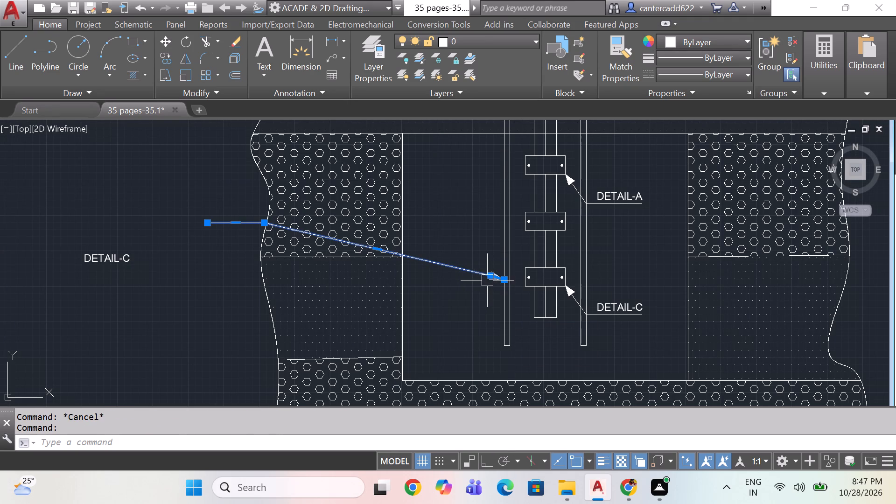
pyautogui.press('m')
pyautogui.press('space')
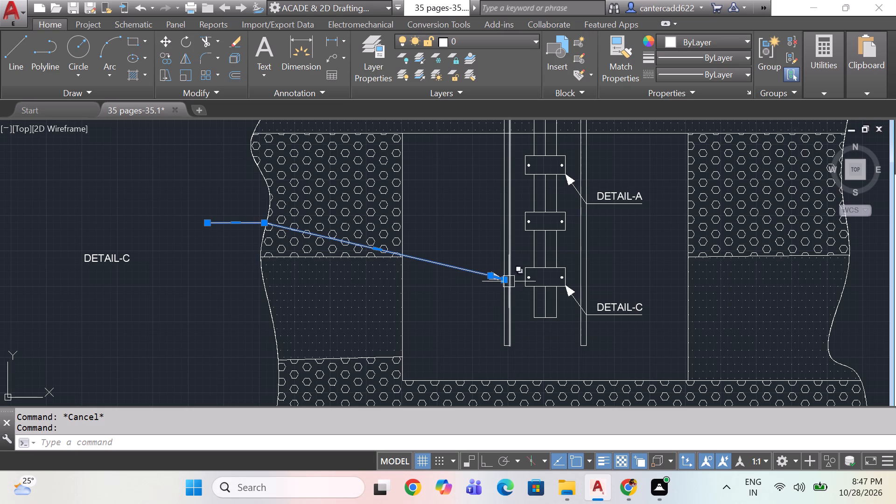
pyautogui.write('M')
pyautogui.press('space')
pyautogui.click(506, 279)
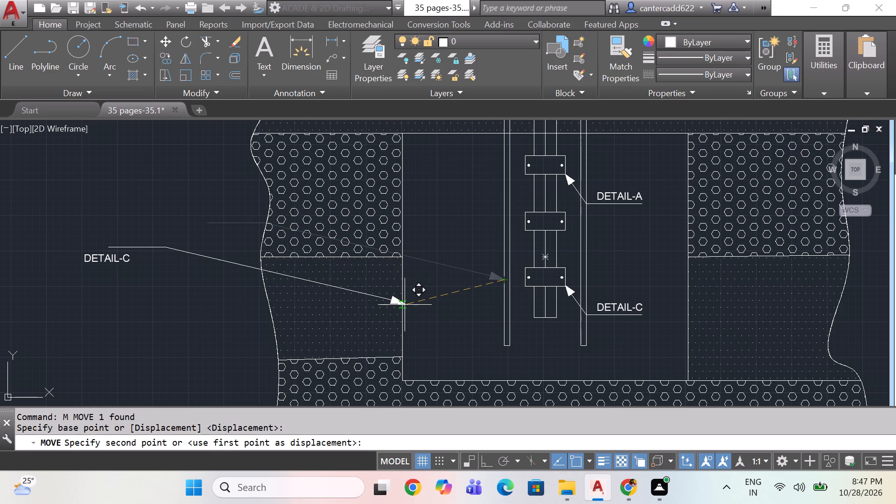
pyautogui.click(405, 304)
# Stretch the leader's bend about 122 units right along its horizontal segment, close to the ground layers' edge.
pyautogui.click(168, 249)
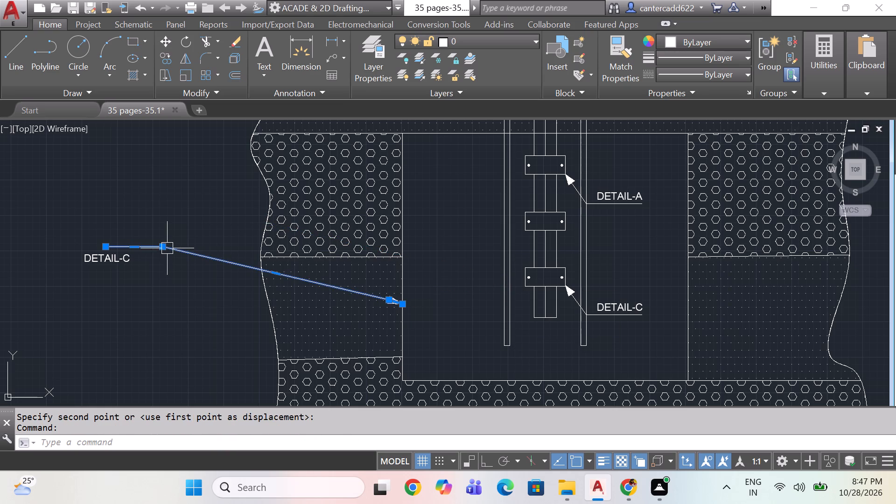
pyautogui.click(162, 248)
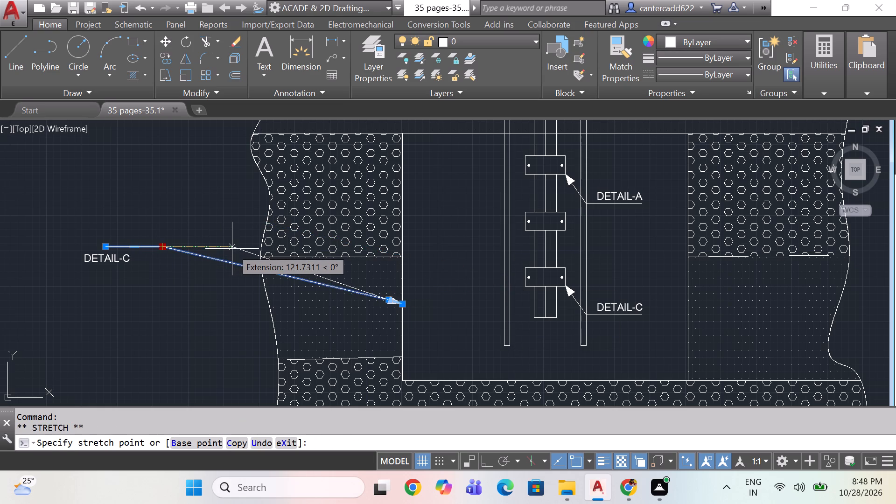
pyautogui.click(232, 249)
# Move the left DETAIL-C label to just above the start of the leader's horizontal segment.
pyautogui.click(114, 259)
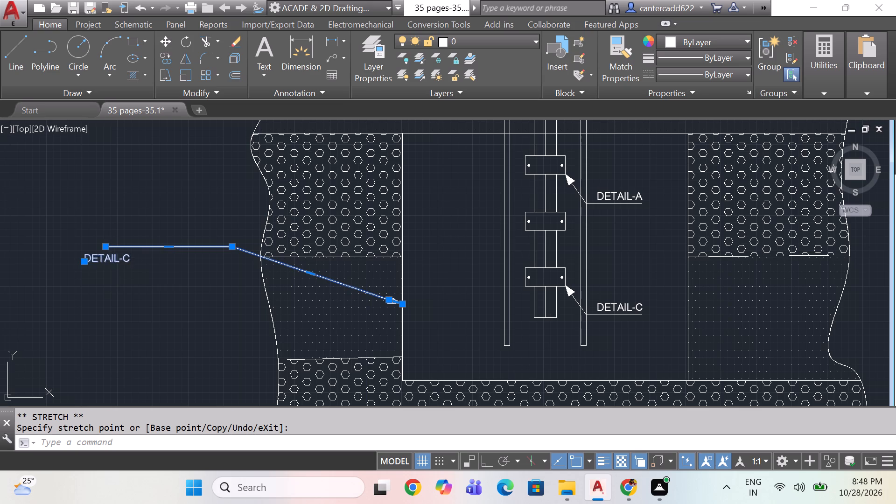
pyautogui.press('Escape')
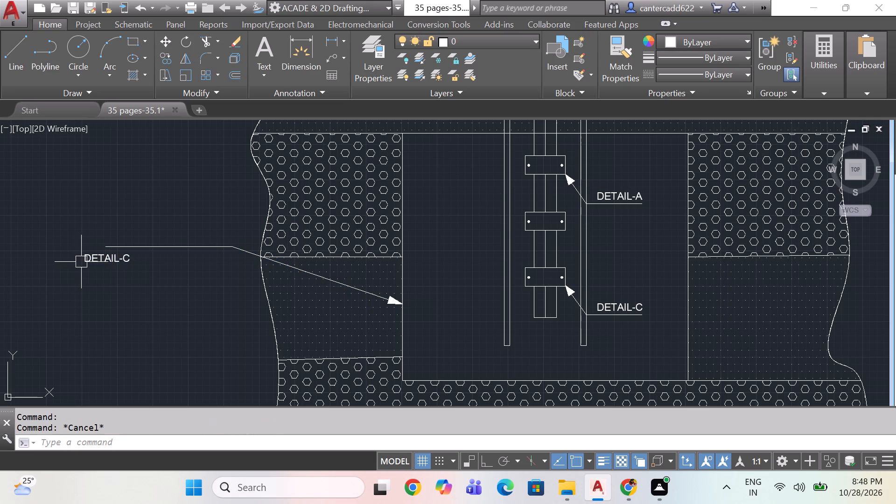
pyautogui.click(88, 259)
pyautogui.click(84, 264)
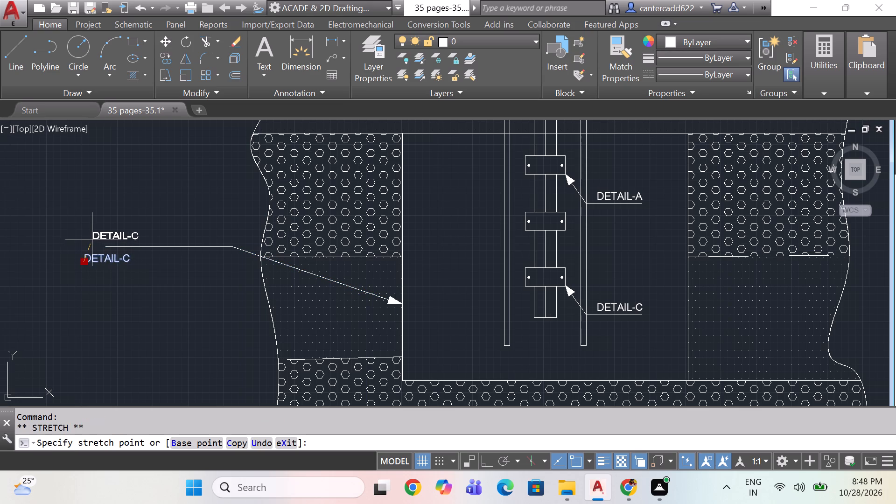
pyautogui.click(89, 239)
# Change the DETAIL-C text above the long leader outside the chamber's left wall to 600mmX600mmX3.15mm.
pyautogui.doubleClick(110, 235)
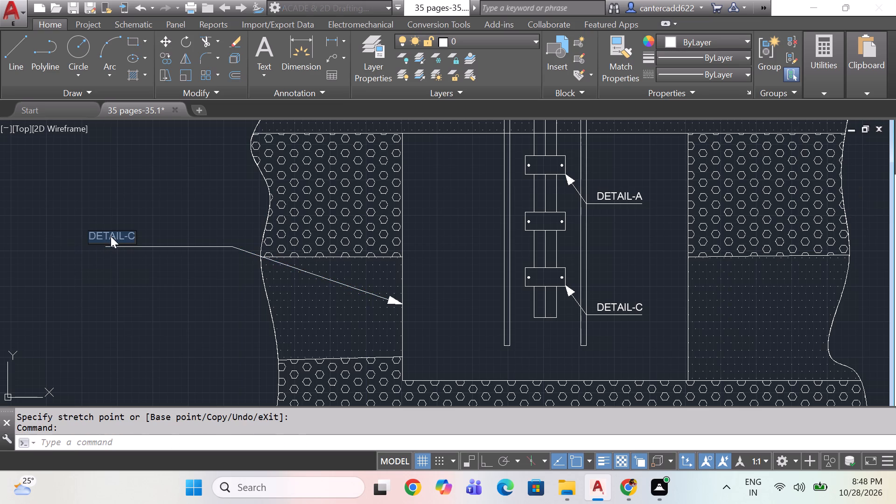
pyautogui.press('6')
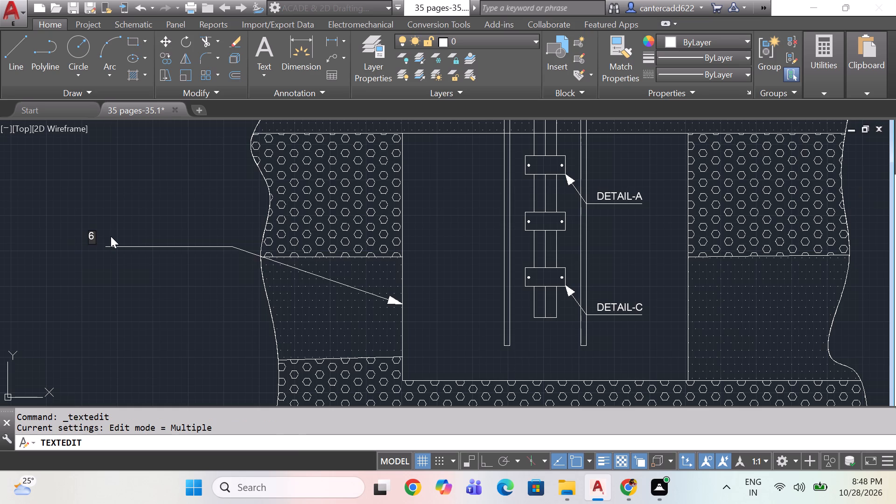
pyautogui.press('0')
pyautogui.press('0')
pyautogui.write('MM')
pyautogui.press('x')
pyautogui.press('BackSpace')
pyautogui.press('BackSpace')
pyautogui.press('BackSpace')
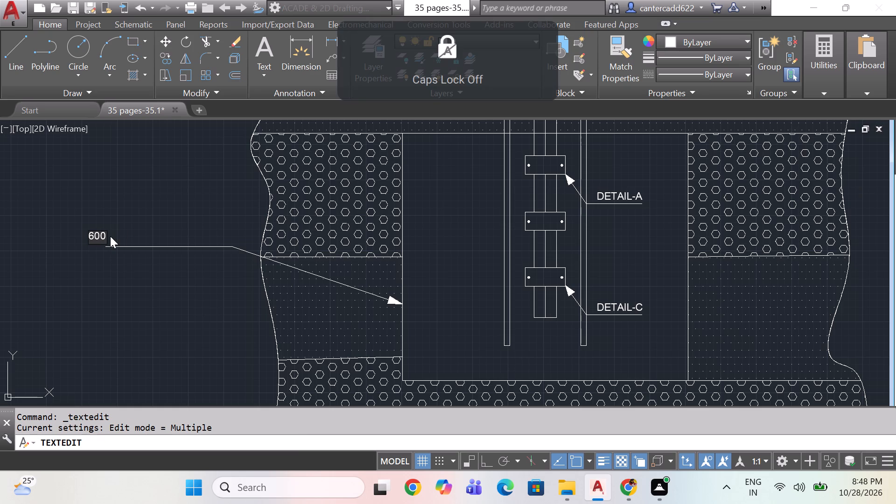
pyautogui.write('mm')
pyautogui.hotkey('shift', 'x')
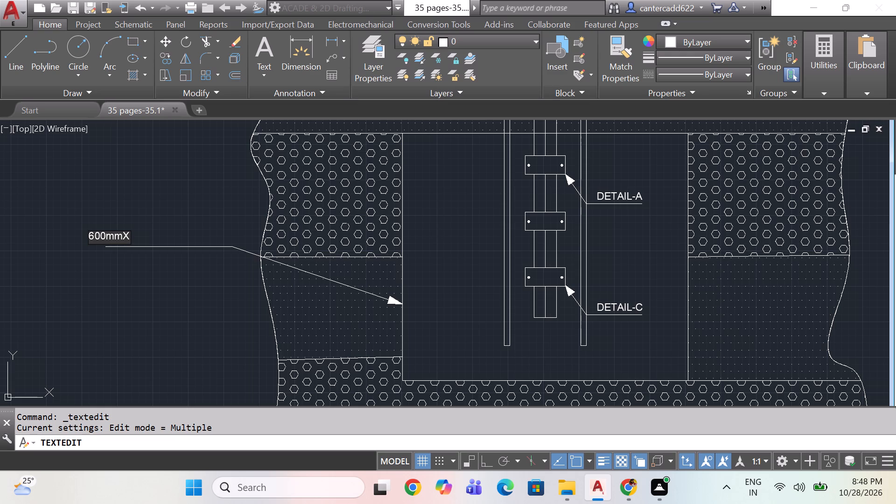
pyautogui.write('600')
pyautogui.write('mm')
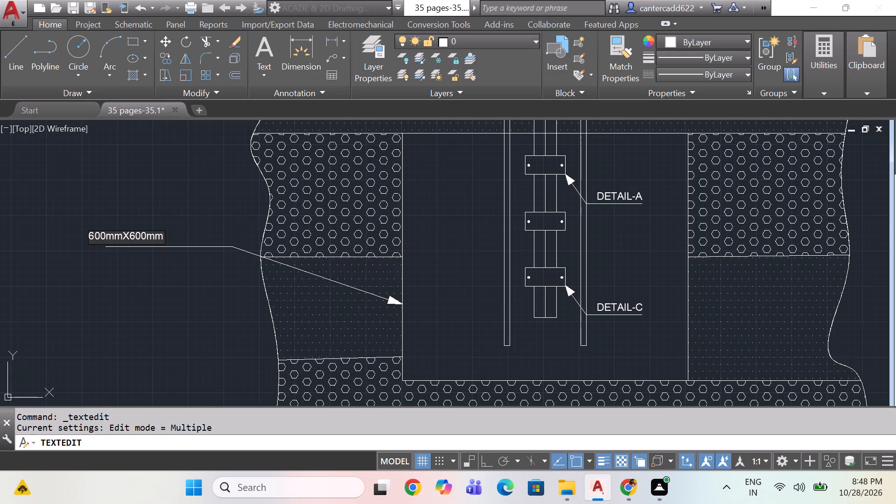
pyautogui.hotkey('shift', 'x')
pyautogui.write('3.')
pyautogui.write('15')
pyautogui.write('mm')
pyautogui.scroll(-1, 108, 238)
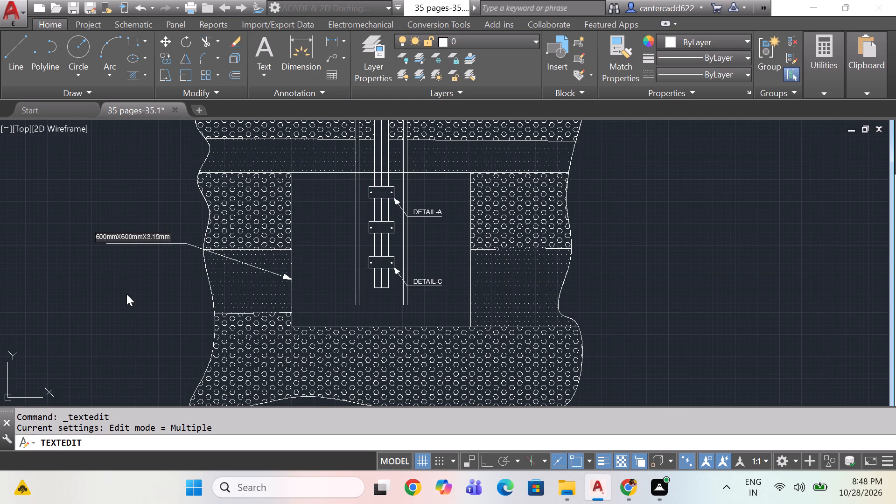
pyautogui.click(129, 274)
pyautogui.scroll(2, 132, 259)
pyautogui.moveTo(133, 258); pyautogui.dragTo(198, 266, button='middle')
pyautogui.press('Escape')
# Copy the 600mmX600mmX3.15mm label to just below the leader's horizontal segment, aligned with the original.
pyautogui.click(207, 215)
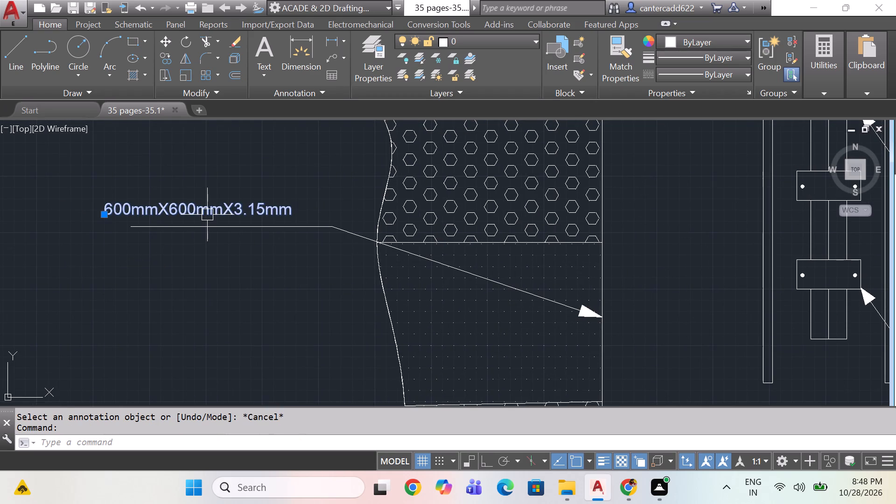
pyautogui.hotkey('ctrl', 'c')
pyautogui.hotkey('ctrl', 'v')
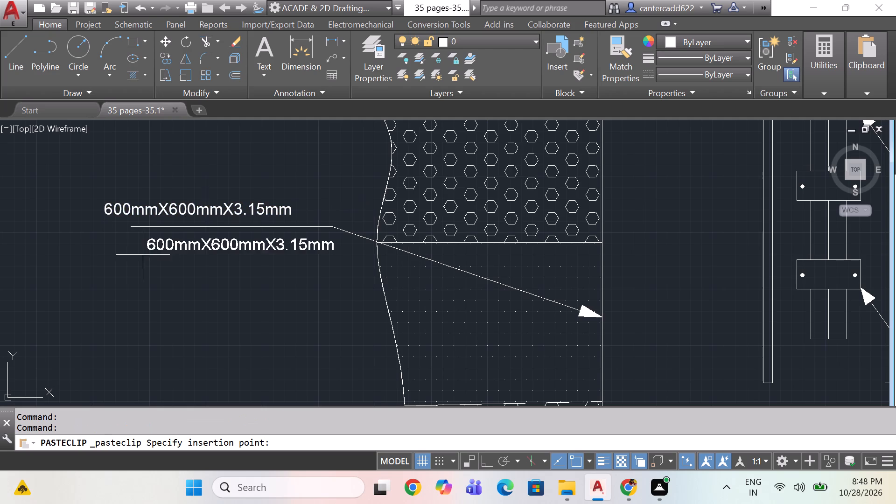
pyautogui.click(98, 251)
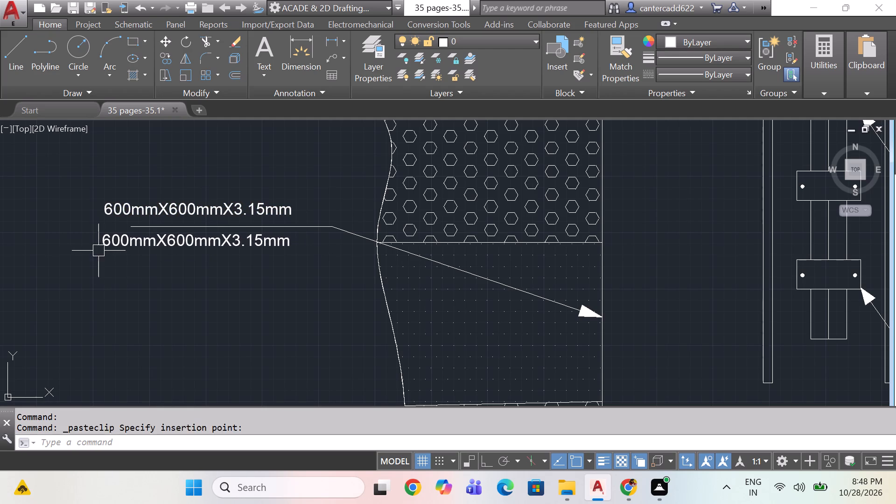
# Change the copied label below the leader line to COPPER PLATE.
pyautogui.doubleClick(182, 250)
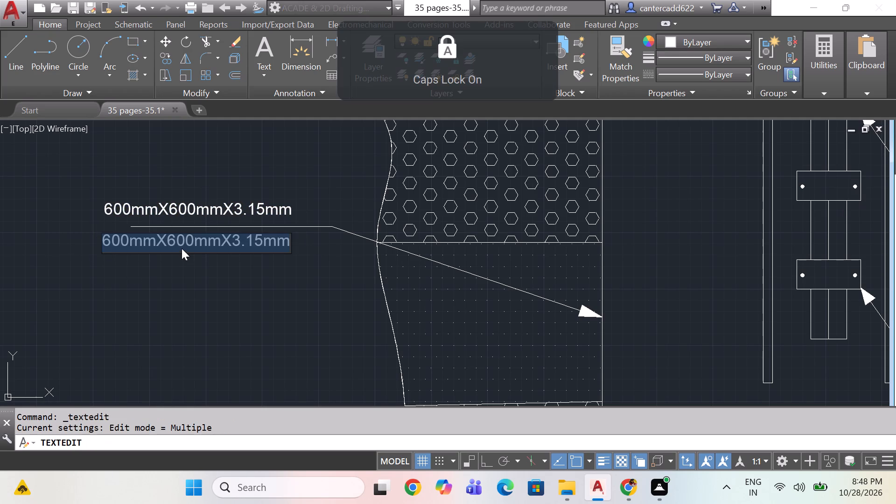
pyautogui.write('CO')
pyautogui.write('PPER')
pyautogui.press('space')
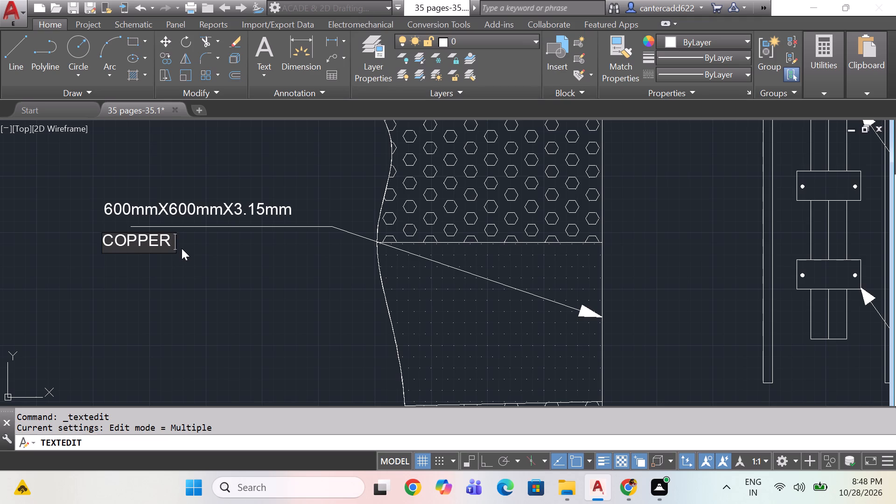
pyautogui.write('PLATE')
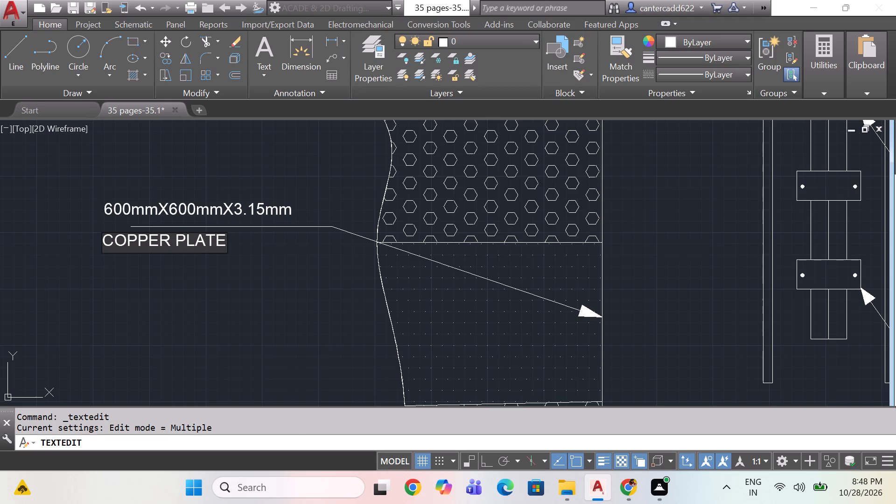
pyautogui.click(195, 274)
pyautogui.scroll(-2, 195, 274)
pyautogui.scroll(-1, 310, 298)
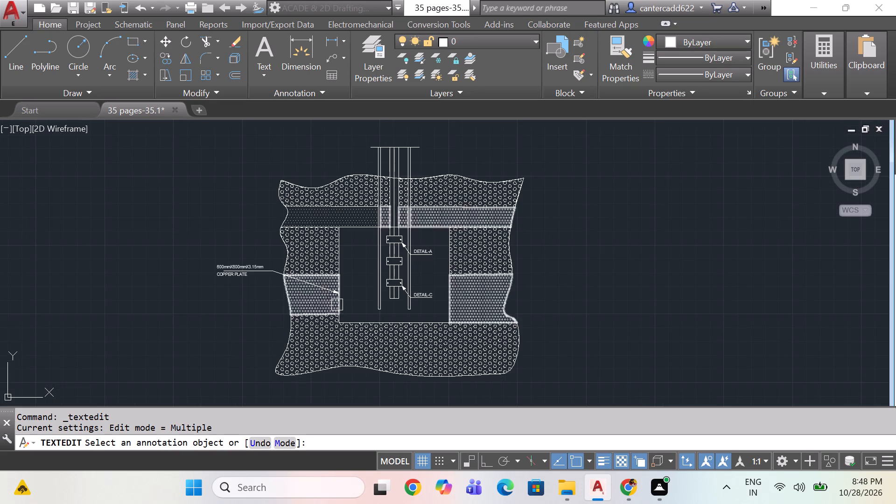
pyautogui.scroll(2, 418, 289)
pyautogui.press('Escape')
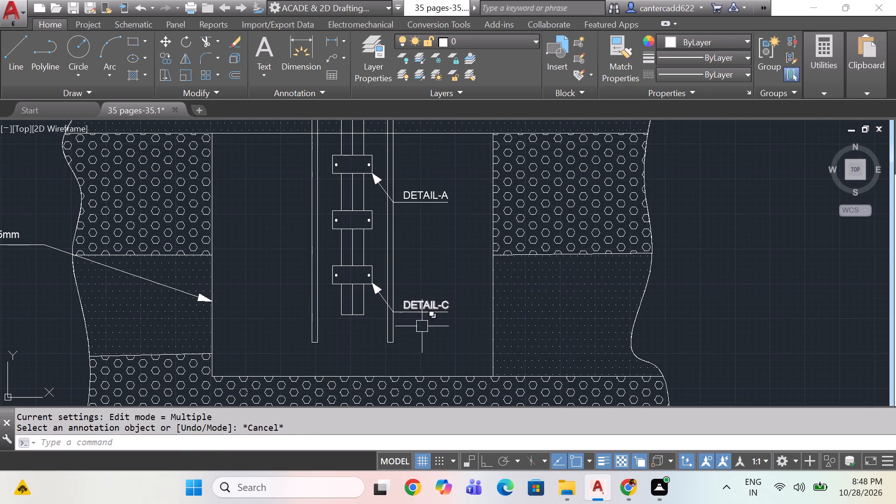
# Copy the lower DETAIL-C leader and label by its arrow tip to the right of the bars, above the ground surface.
pyautogui.moveTo(420, 339); pyautogui.dragTo(417, 324)
pyautogui.click(413, 282)
pyautogui.moveTo(414, 286); pyautogui.dragTo(438, 324, button='middle')
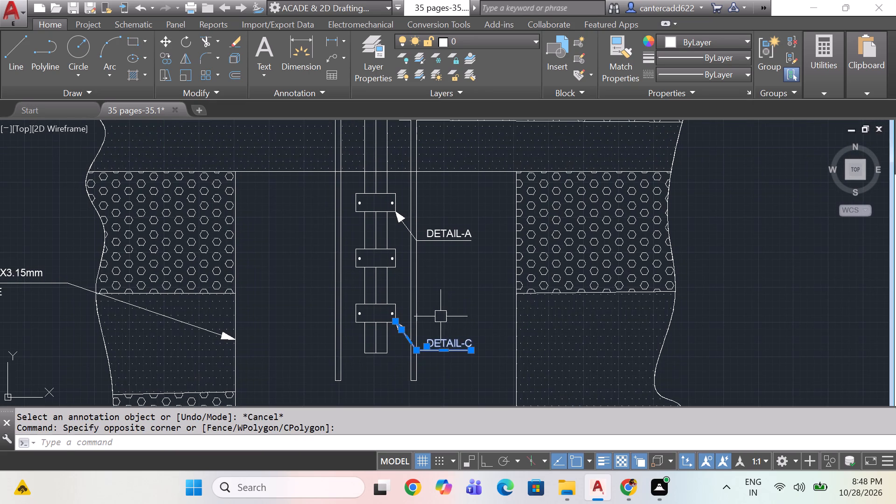
pyautogui.press('c')
pyautogui.press('o')
pyautogui.press('space')
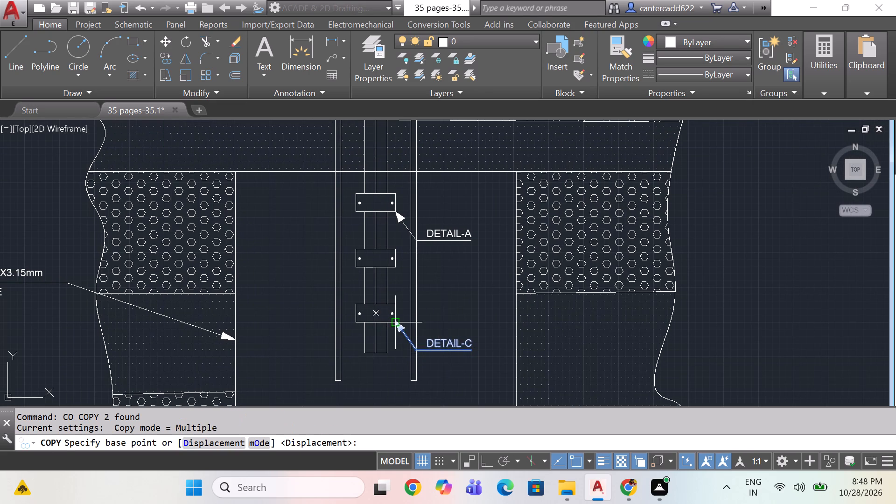
pyautogui.click(396, 319)
pyautogui.scroll(-2, 399, 298)
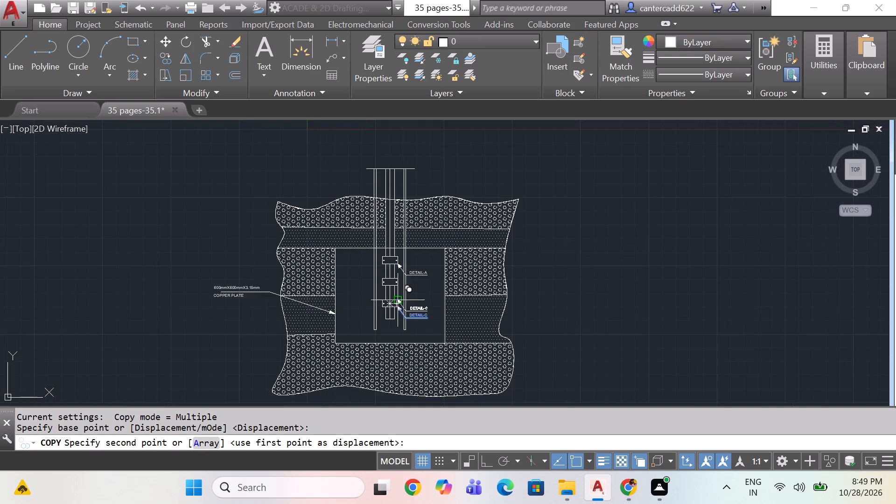
pyautogui.moveTo(406, 273); pyautogui.dragTo(402, 302, button='middle')
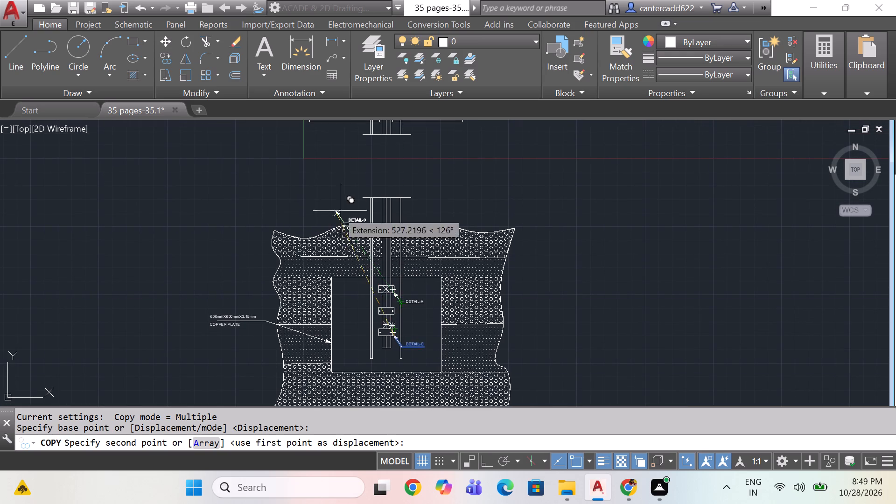
pyautogui.scroll(1, 401, 179)
pyautogui.moveTo(403, 176); pyautogui.dragTo(401, 242, button='middle')
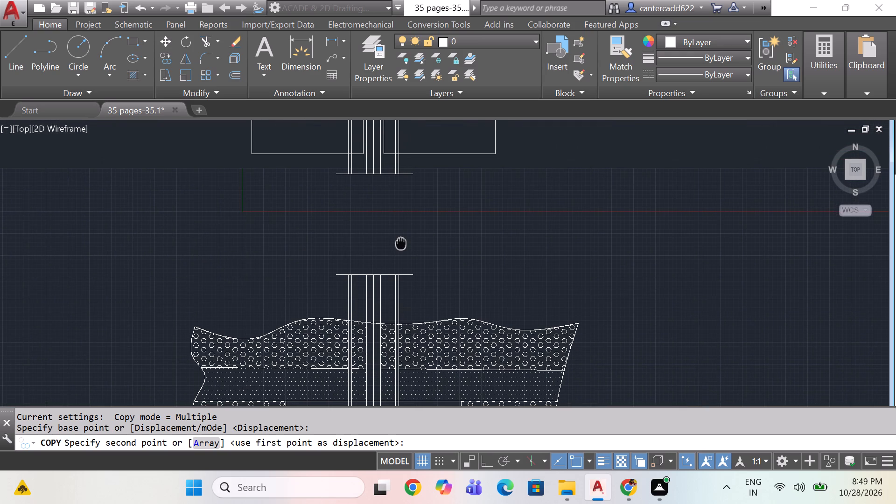
pyautogui.moveTo(401, 242); pyautogui.dragTo(400, 242, button='middle')
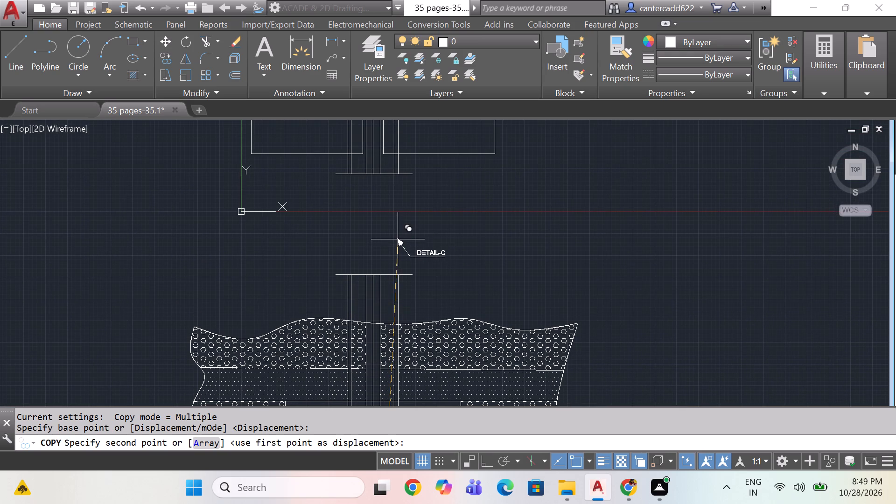
pyautogui.scroll(3, 403, 306)
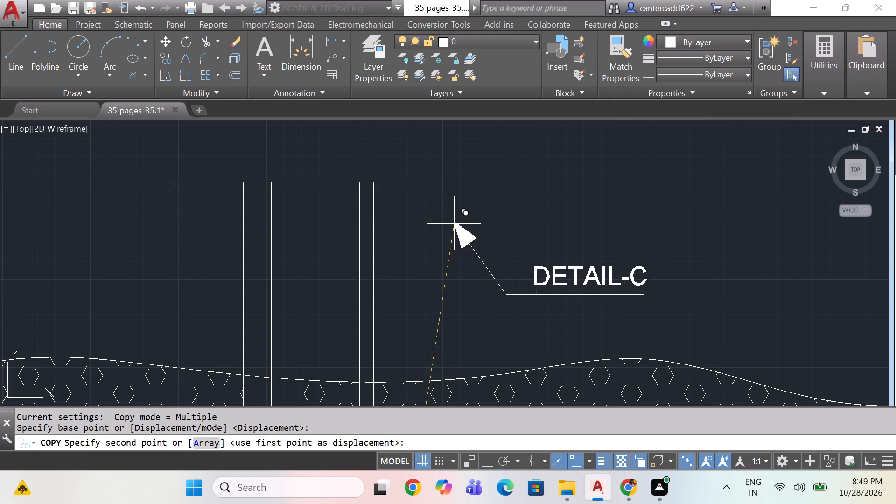
pyautogui.click(461, 214)
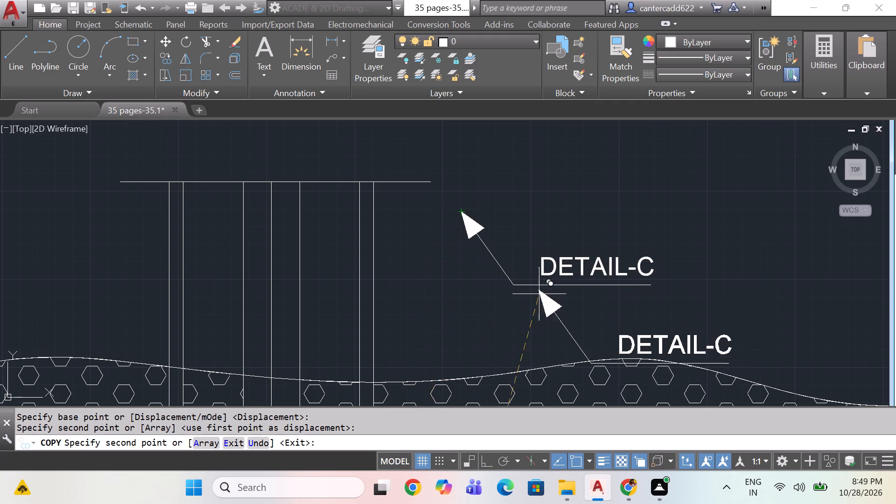
pyautogui.press('Escape')
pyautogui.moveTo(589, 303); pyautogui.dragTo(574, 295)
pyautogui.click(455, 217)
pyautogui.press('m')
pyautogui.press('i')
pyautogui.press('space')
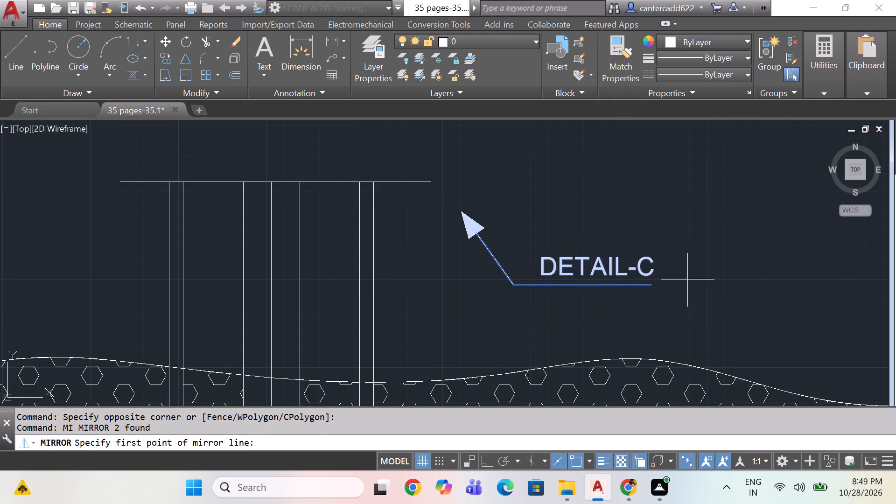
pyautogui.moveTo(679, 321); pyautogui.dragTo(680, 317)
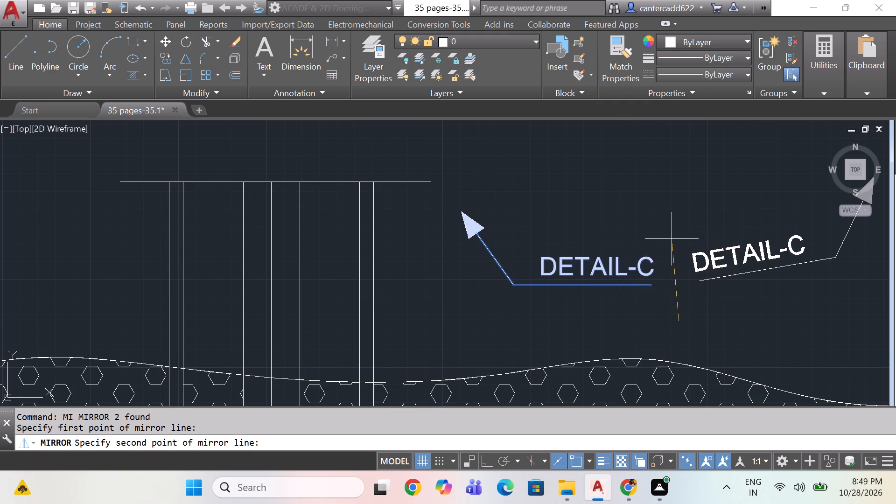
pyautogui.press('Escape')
# With ortho on, mirror the copied DETAIL-C leader and label upward about a horizontal line just above the arrow tip, keeping the original.
pyautogui.moveTo(691, 204); pyautogui.dragTo(646, 222)
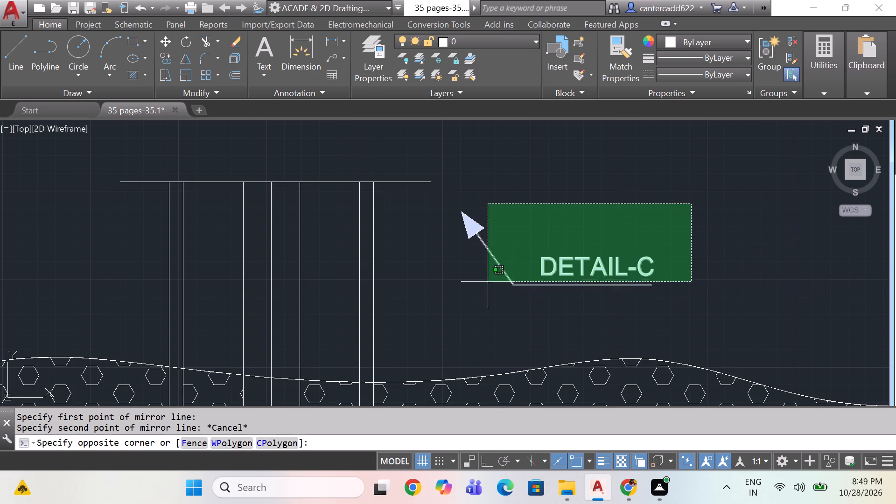
pyautogui.click(453, 308)
pyautogui.press('m')
pyautogui.press('i')
pyautogui.press('space')
pyautogui.moveTo(686, 198); pyautogui.dragTo(675, 198)
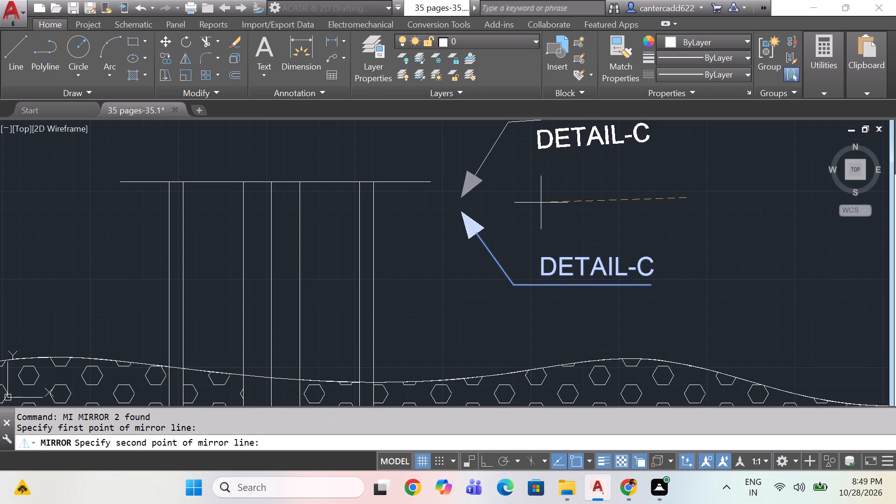
pyautogui.press('F8')
pyautogui.click(543, 197)
pyautogui.scroll(-1, 544, 204)
pyautogui.moveTo(545, 205); pyautogui.dragTo(582, 226, button='middle')
pyautogui.press('space')
# Mirror the upper DETAIL-C leader and label to the left about a vertical line near the bars, keeping the original.
pyautogui.moveTo(685, 198); pyautogui.dragTo(676, 198)
pyautogui.click(580, 147)
pyautogui.write('MI')
pyautogui.press('space')
pyautogui.click(484, 151)
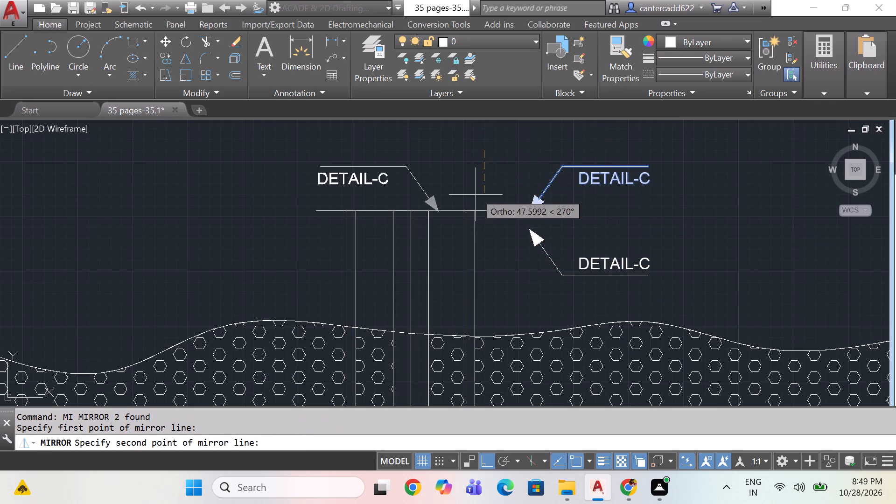
pyautogui.click(476, 197)
pyautogui.press('space')
# Move the left-hand DETAIL-C leader and label by its arrow tip to where the central bar's left edge meets the ground surface.
pyautogui.moveTo(412, 145); pyautogui.dragTo(363, 174)
pyautogui.click(309, 191)
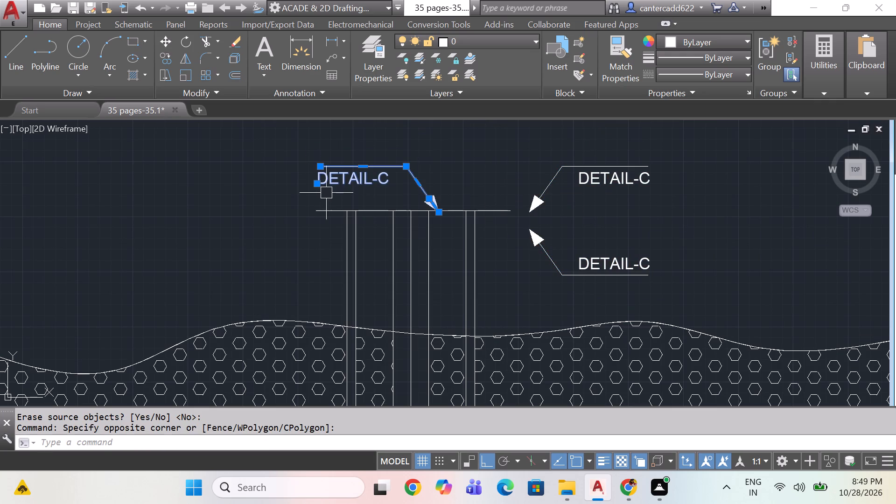
pyautogui.press('m')
pyautogui.press('space')
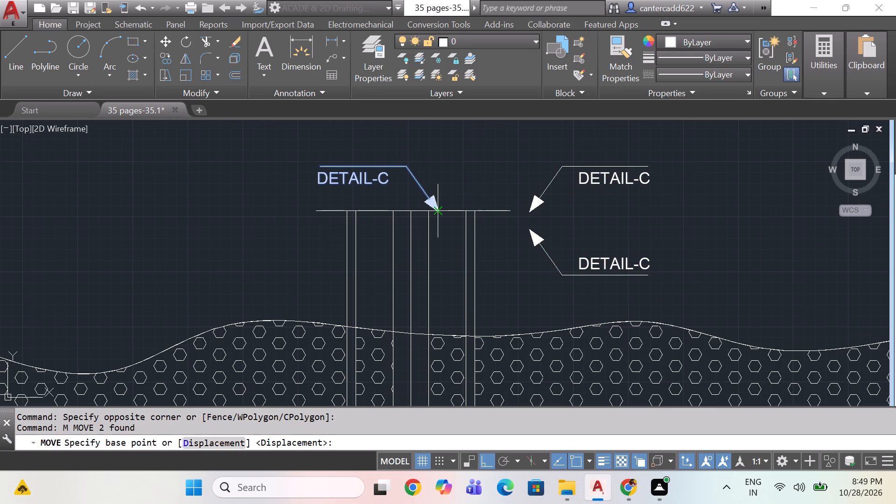
pyautogui.click(440, 208)
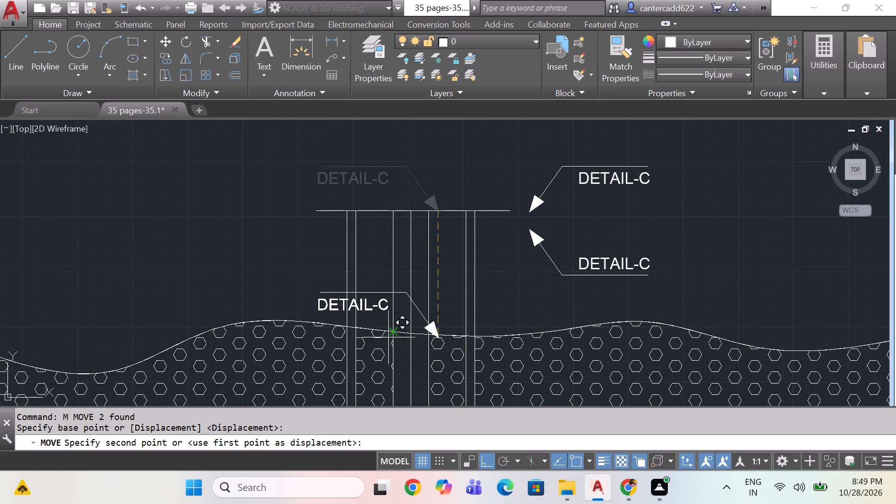
pyautogui.click(389, 333)
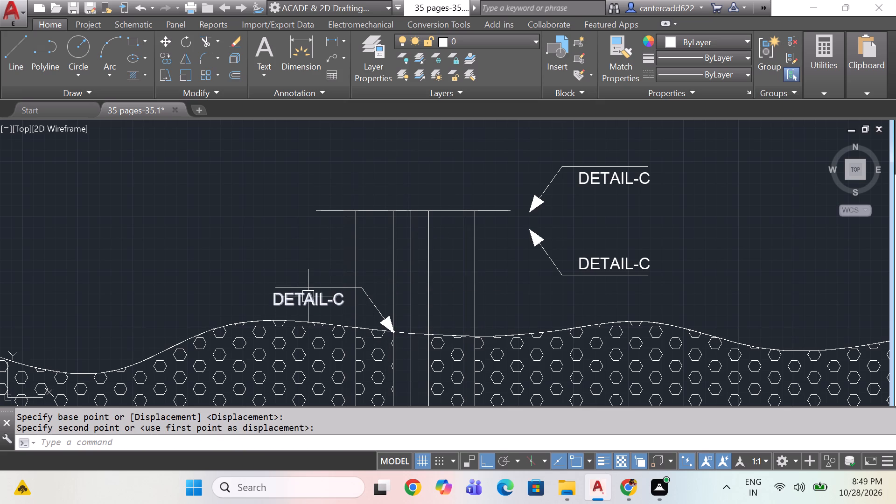
# With ortho off, stretch the horizontal landing of the DETAIL-C leader left of the bars up and to the left.
pyautogui.click(308, 283)
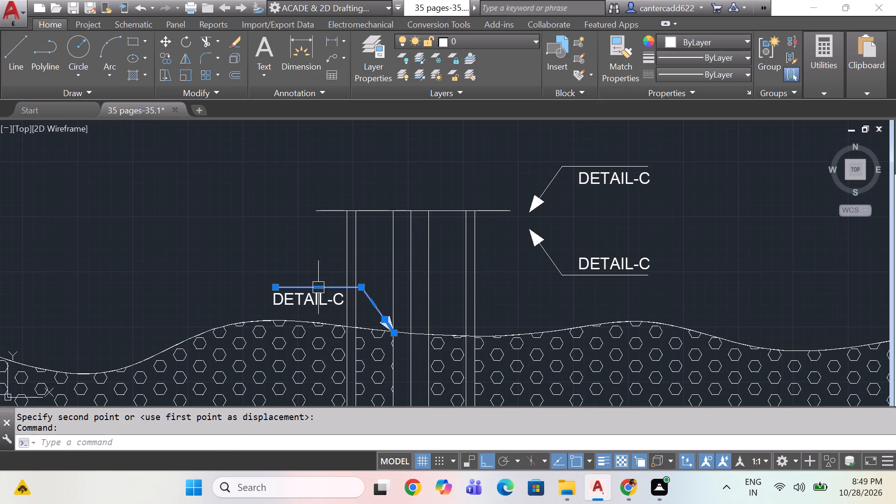
pyautogui.click(320, 286)
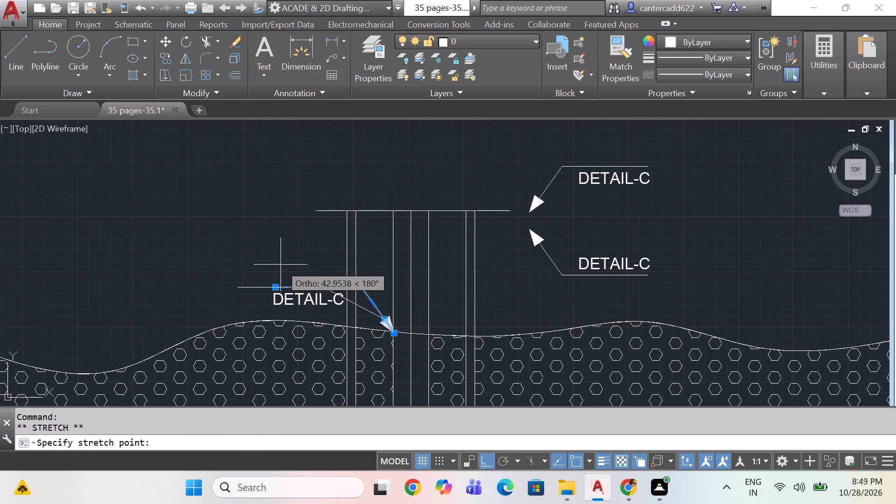
pyautogui.press('F8')
pyautogui.click(272, 259)
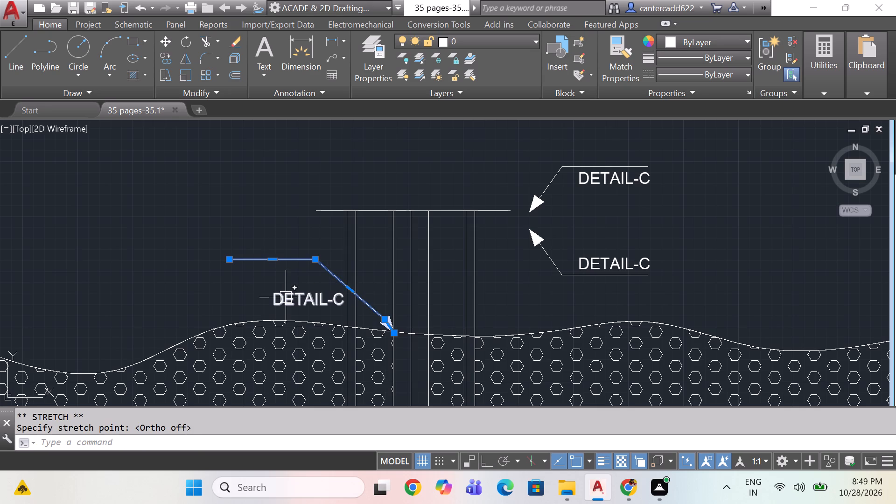
# Move the DETAIL-C label of the left-hand leader up and left to just above its landing line.
pyautogui.click(286, 297)
pyautogui.click(268, 304)
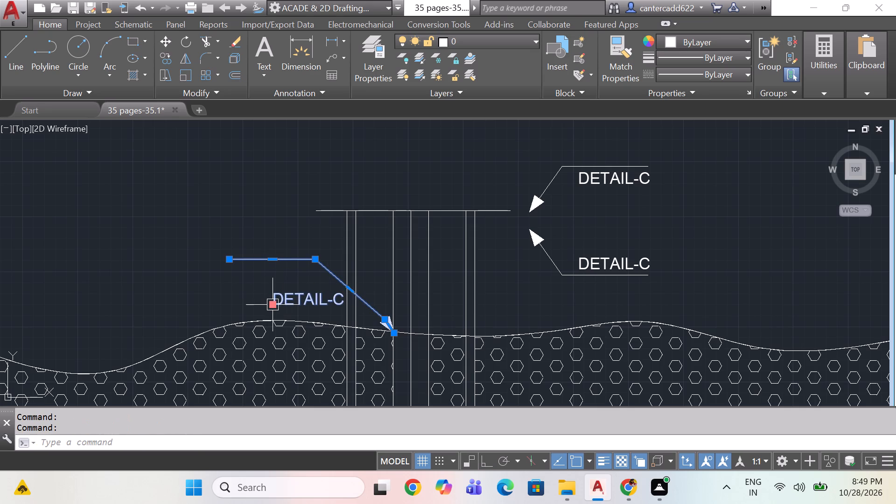
pyautogui.moveTo(269, 306); pyautogui.dragTo(262, 301)
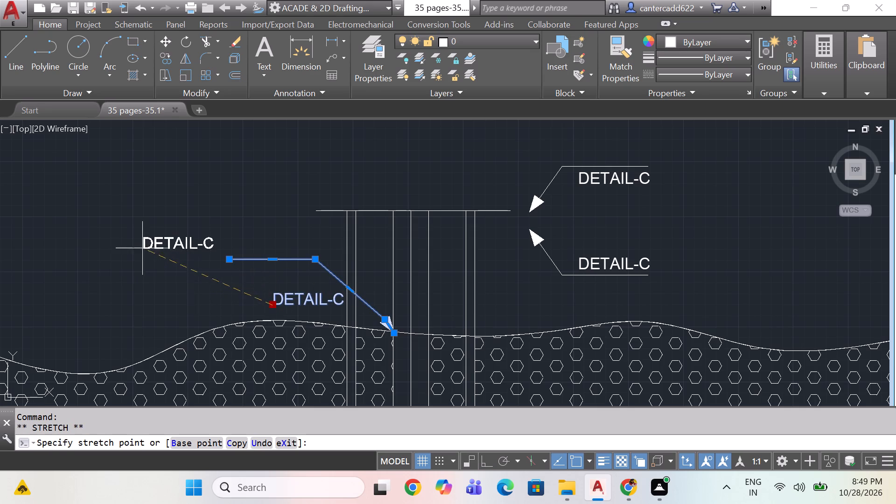
pyautogui.click(187, 251)
pyautogui.doubleClick(203, 246)
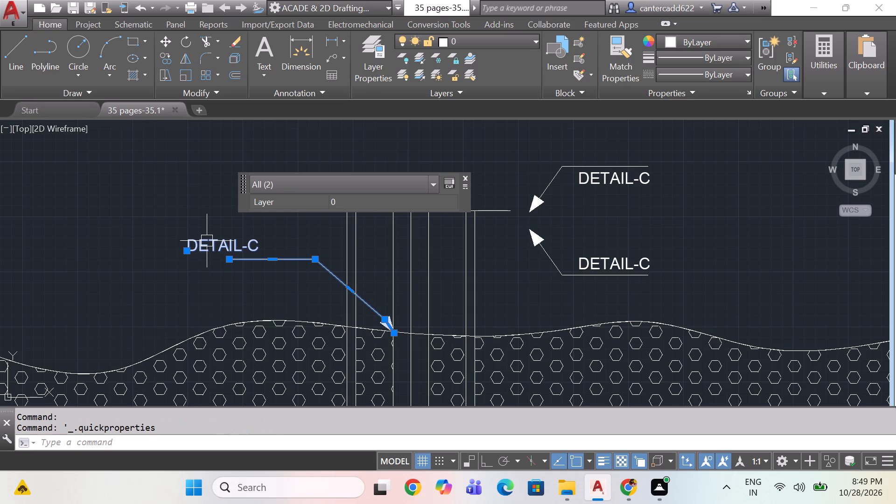
pyautogui.press('Escape')
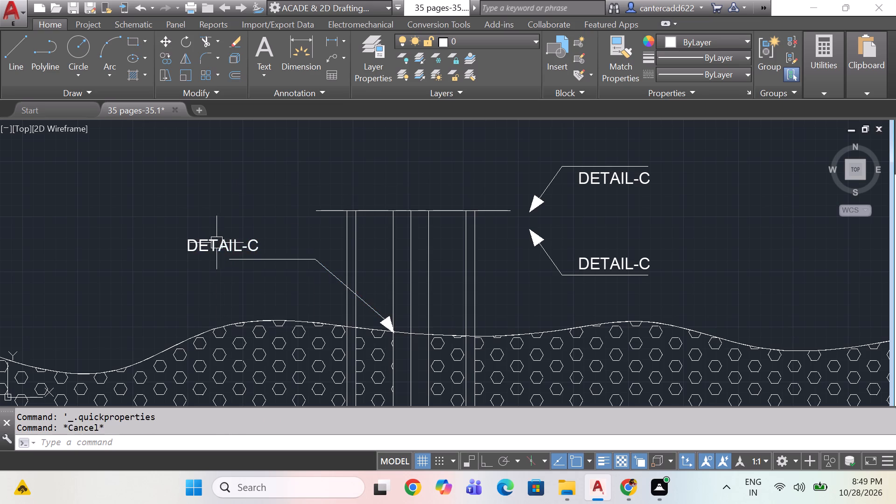
pyautogui.press('Escape')
# Cut the left-hand label's text, delete the label and paste DETAIL-C as multiline text above the leader's landing line.
pyautogui.doubleClick(222, 245)
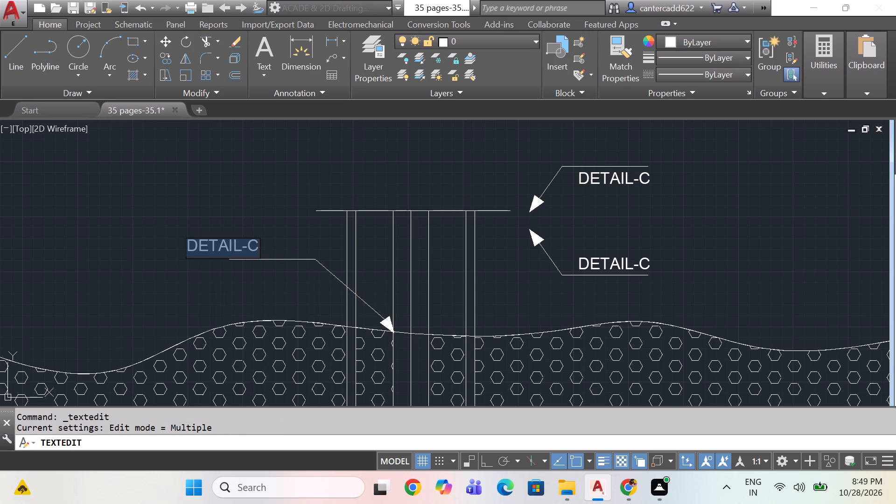
pyautogui.hotkey('ctrl', 'x')
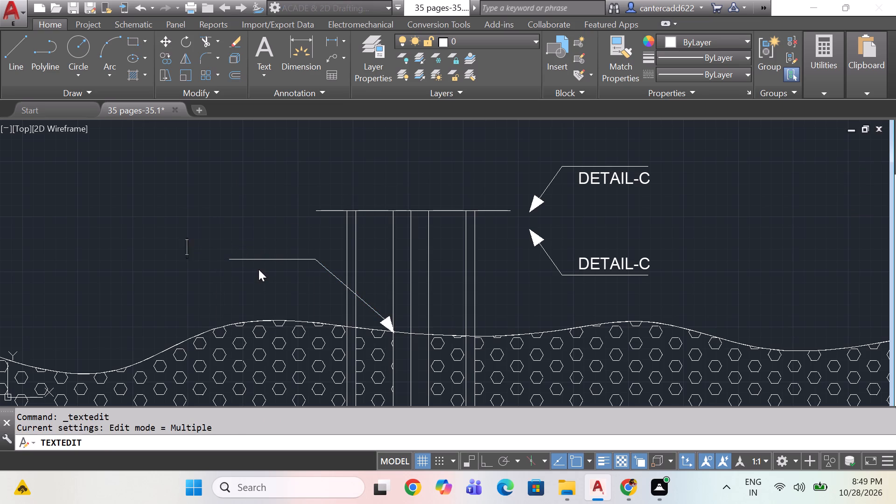
pyautogui.click(259, 277)
pyautogui.press('Escape')
pyautogui.click(237, 251)
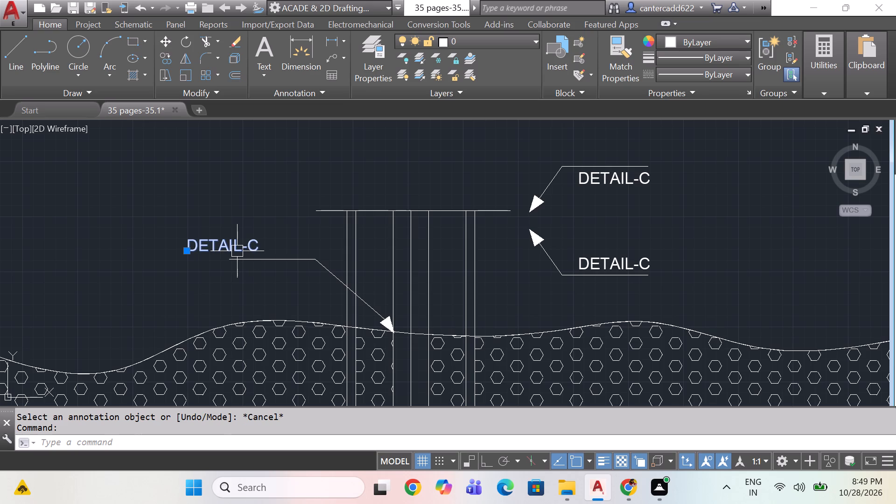
pyautogui.press('Delete')
pyautogui.hotkey('ctrl', 'v')
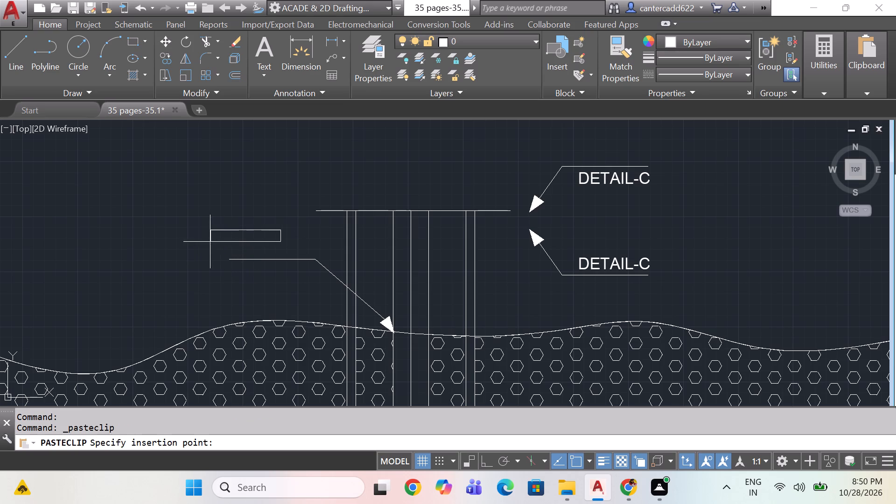
pyautogui.click(196, 254)
# Widen the pasted label's text box and replace its text with Ø40mm GI PIPE, using the diameter symbol.
pyautogui.doubleClick(231, 246)
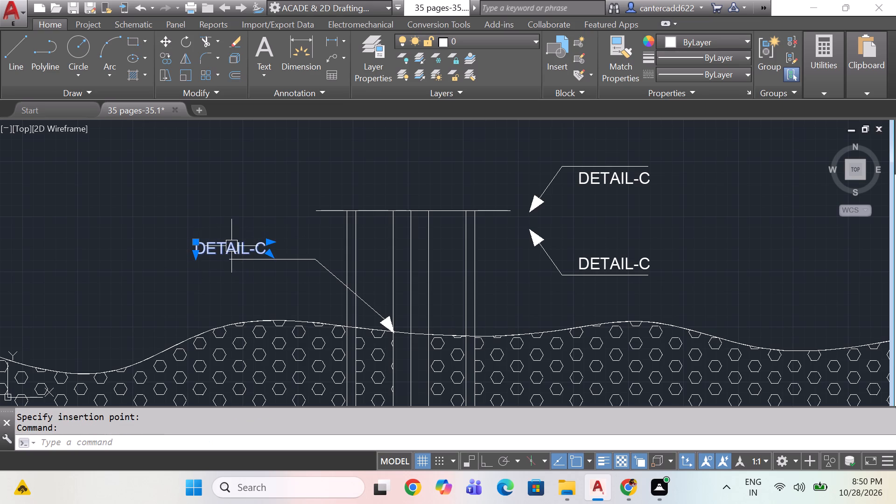
pyautogui.moveTo(270, 249); pyautogui.dragTo(288, 249)
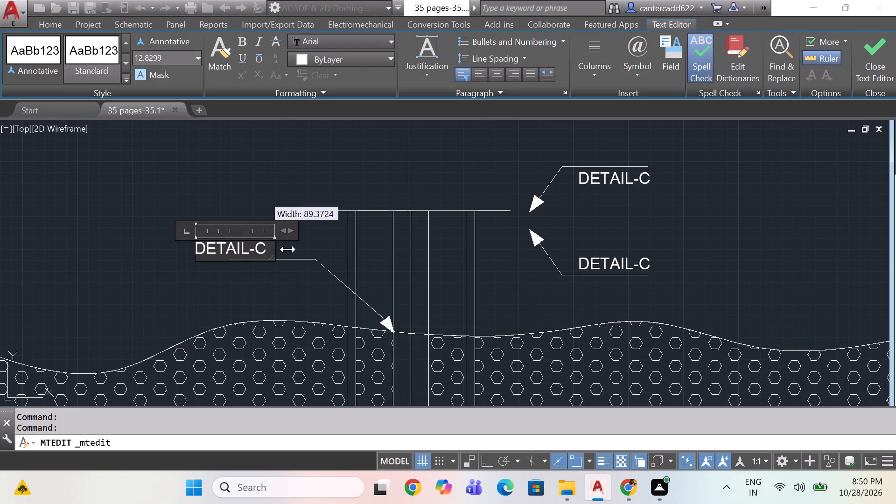
pyautogui.moveTo(288, 249); pyautogui.dragTo(388, 254)
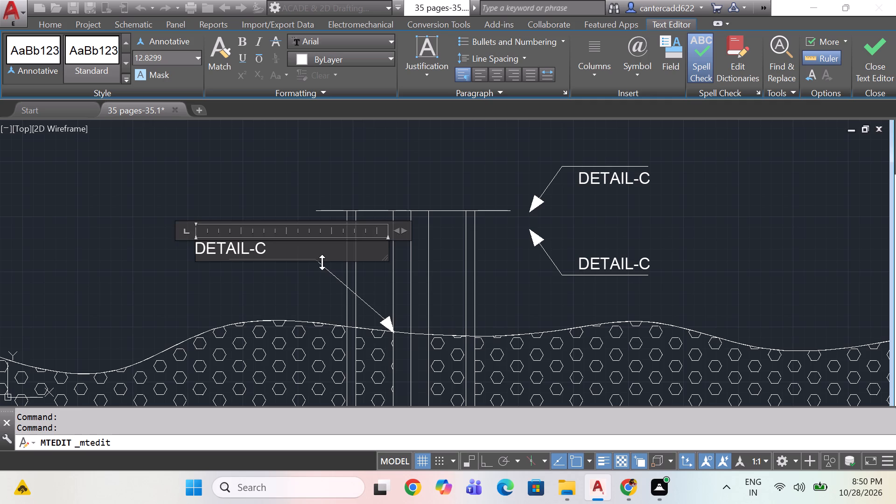
pyautogui.moveTo(294, 258); pyautogui.dragTo(119, 245)
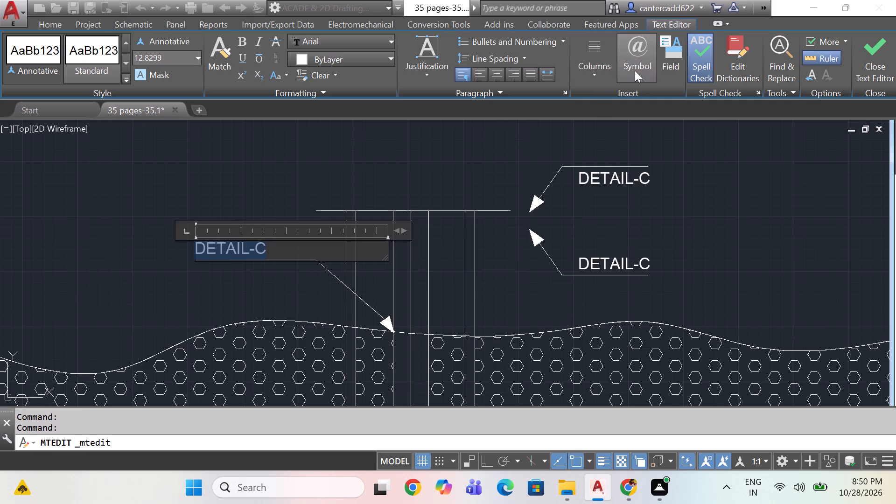
pyautogui.click(635, 70)
pyautogui.click(671, 131)
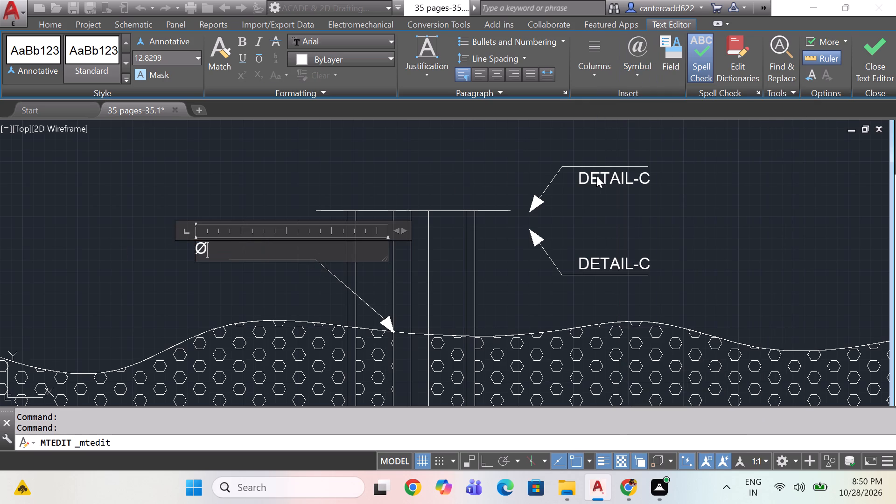
pyautogui.write('40')
pyautogui.write('mm')
pyautogui.press('space')
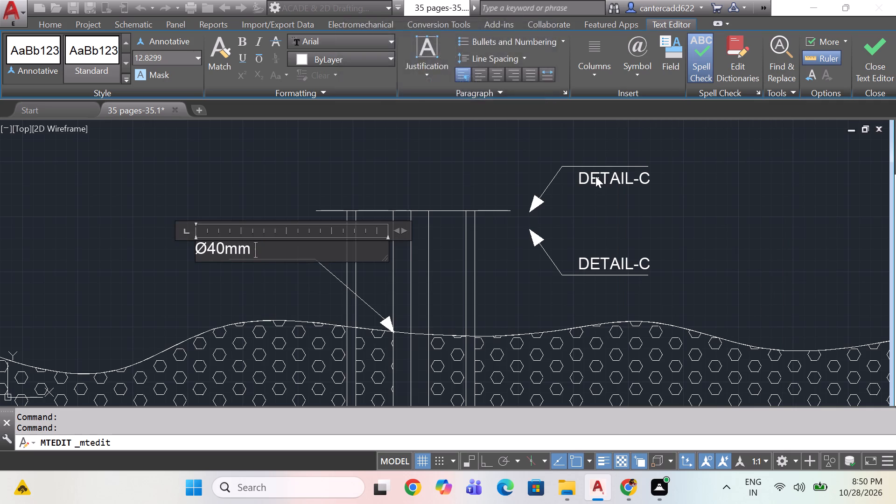
pyautogui.press('g')
pyautogui.write('I PIL')
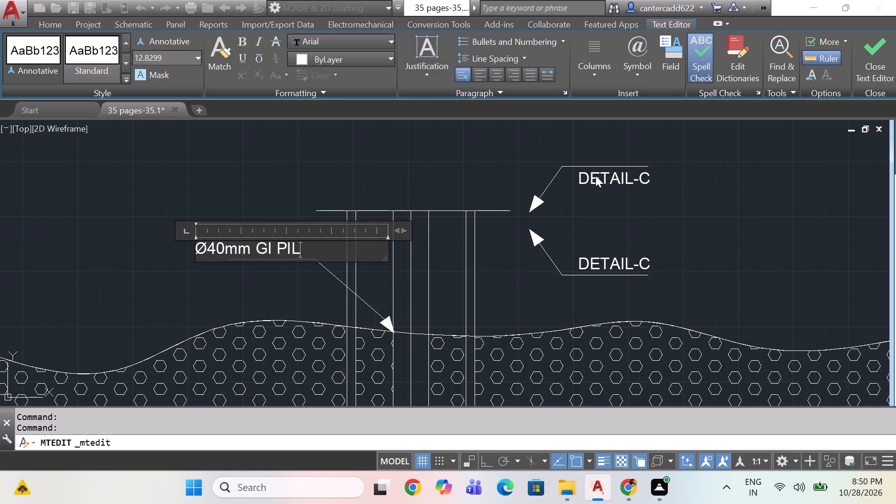
pyautogui.press('BackSpace')
pyautogui.press('p')
pyautogui.press('e')
pyautogui.click(426, 168)
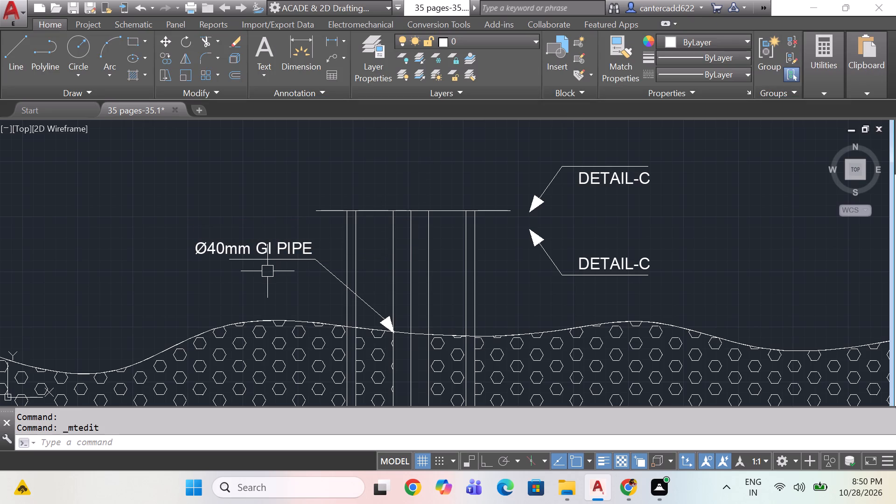
# Stretch the landing line of the Ø40mm GI PIPE leader downward, closer to the ground surface.
pyautogui.scroll(-1, 264, 278)
pyautogui.scroll(1, 265, 270)
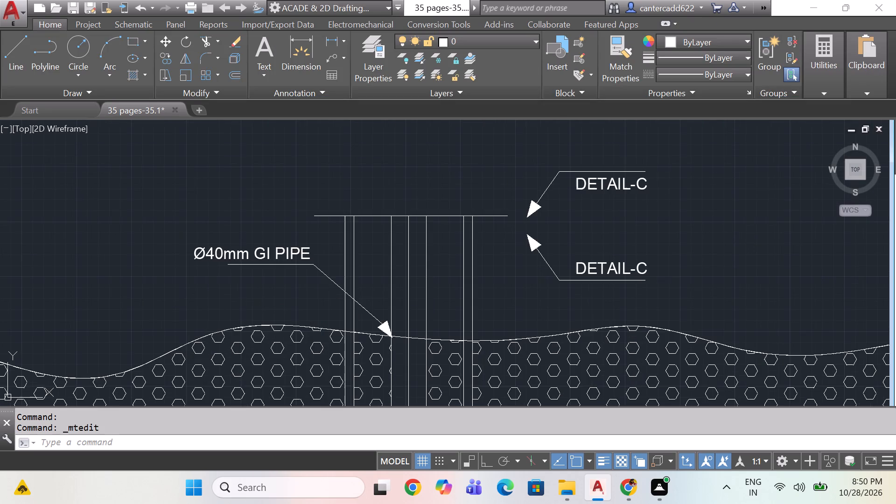
pyautogui.click(267, 266)
pyautogui.click(268, 266)
pyautogui.click(266, 292)
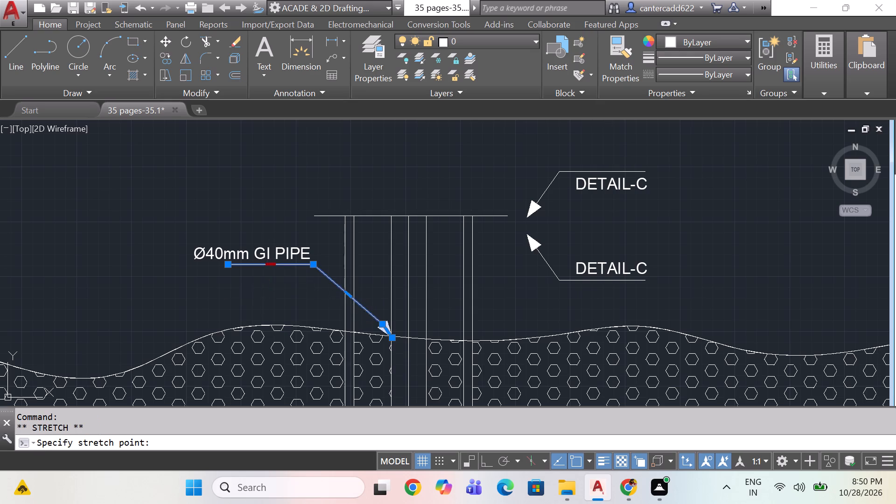
pyautogui.click(263, 259)
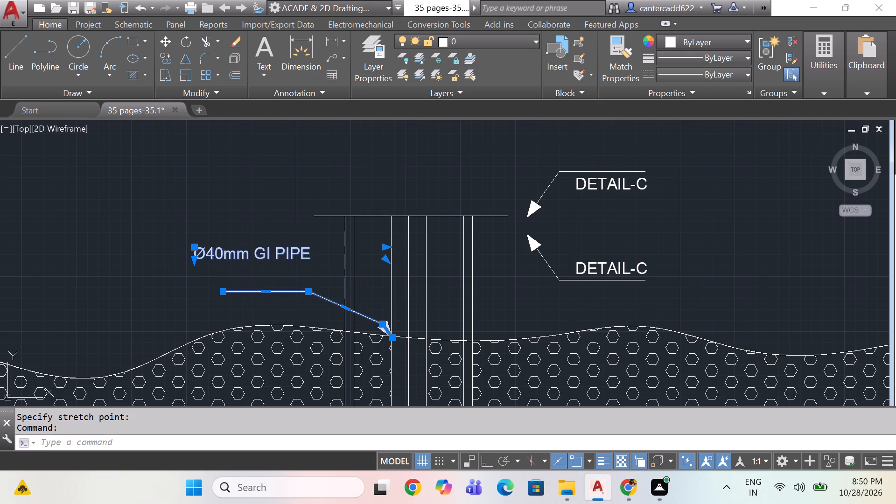
pyautogui.press('Escape')
pyautogui.press('Escape')
# Move the Ø40mm GI PIPE label down to just above the lowered landing line.
pyautogui.click(234, 252)
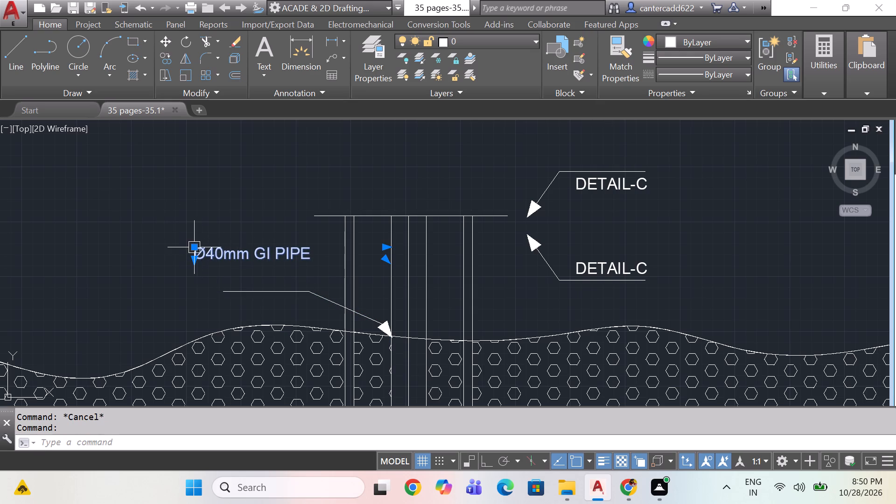
pyautogui.click(191, 245)
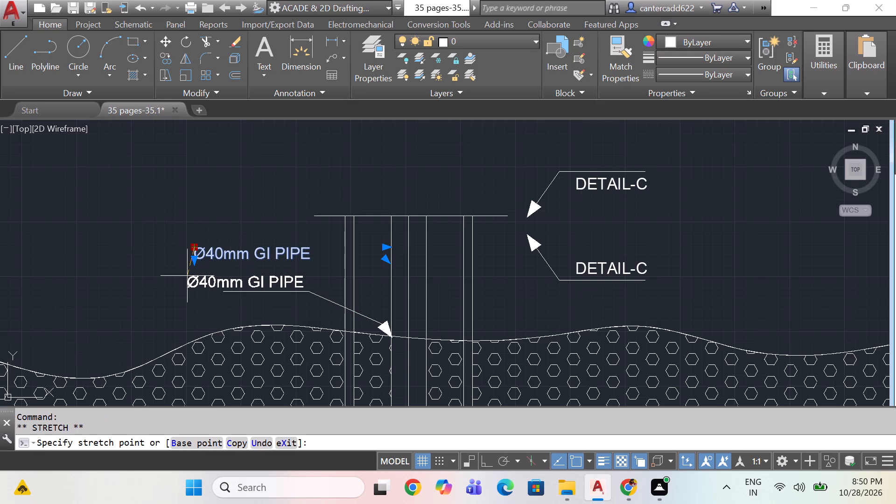
pyautogui.click(187, 276)
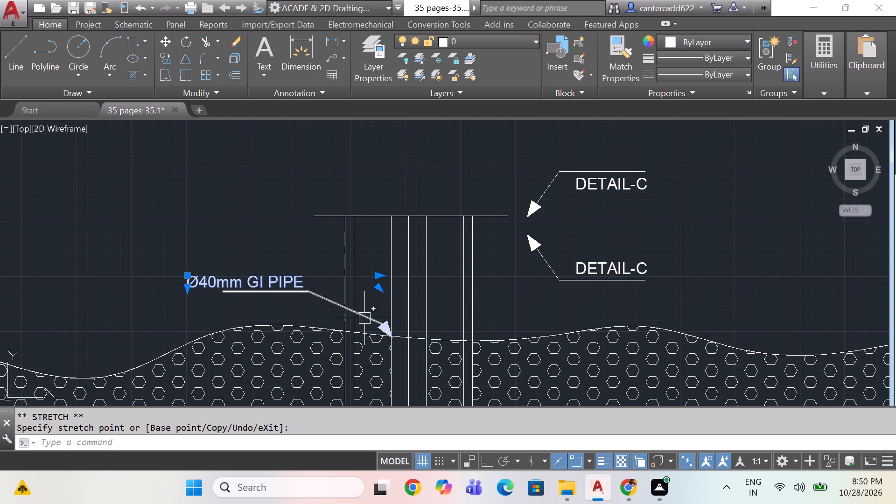
pyautogui.press('Escape')
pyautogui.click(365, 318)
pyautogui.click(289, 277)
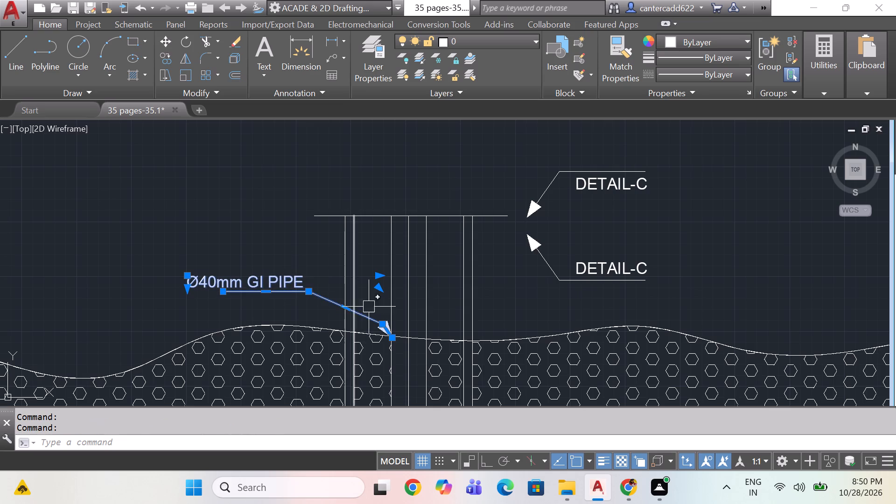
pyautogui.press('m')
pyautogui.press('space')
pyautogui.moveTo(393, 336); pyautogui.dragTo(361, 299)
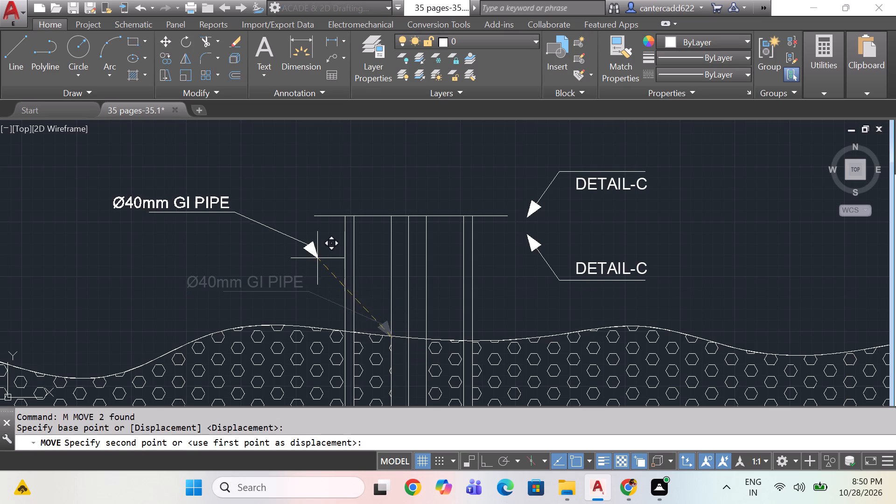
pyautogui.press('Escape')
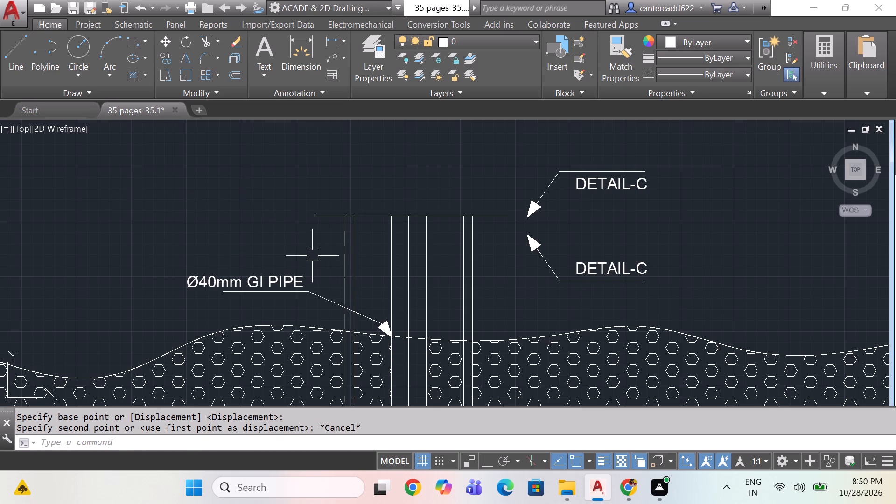
# Copy the Ø40mm GI PIPE leader and label by its arrow tip to the left bar's left edge, above the ground surface.
pyautogui.moveTo(315, 255); pyautogui.dragTo(277, 289)
pyautogui.click(253, 302)
pyautogui.press('c')
pyautogui.press('o')
pyautogui.press('space')
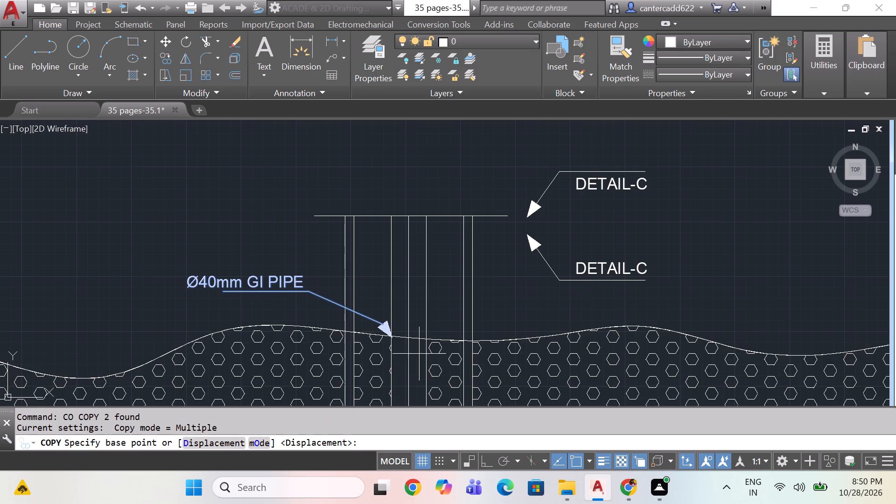
pyautogui.moveTo(390, 337); pyautogui.dragTo(366, 308)
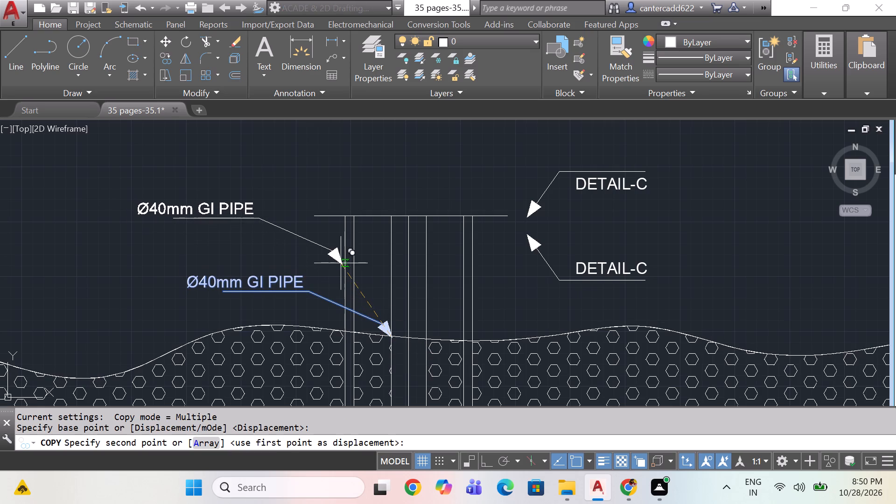
pyautogui.click(342, 263)
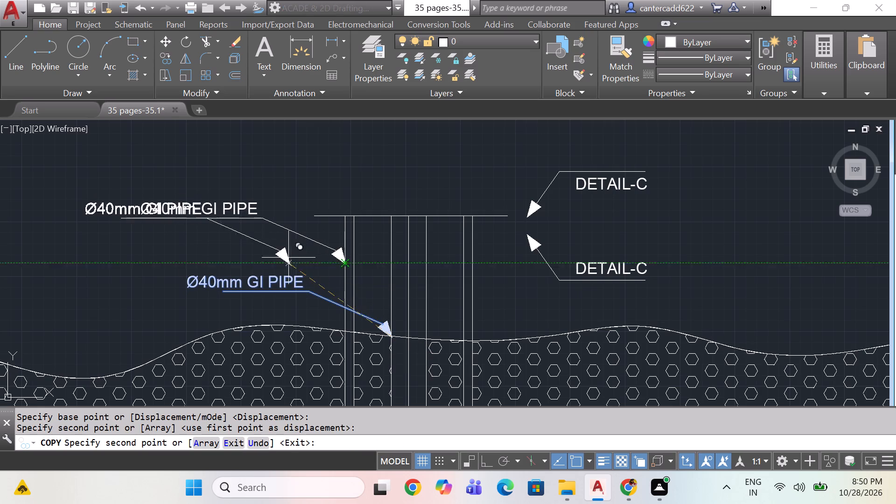
pyautogui.press('Escape')
# Replace the text of the copied upper Ø40mm GI PIPE label with 50x6 COPPER and STRIP on two lines.
pyautogui.doubleClick(224, 210)
pyautogui.moveTo(266, 210); pyautogui.dragTo(0, 189)
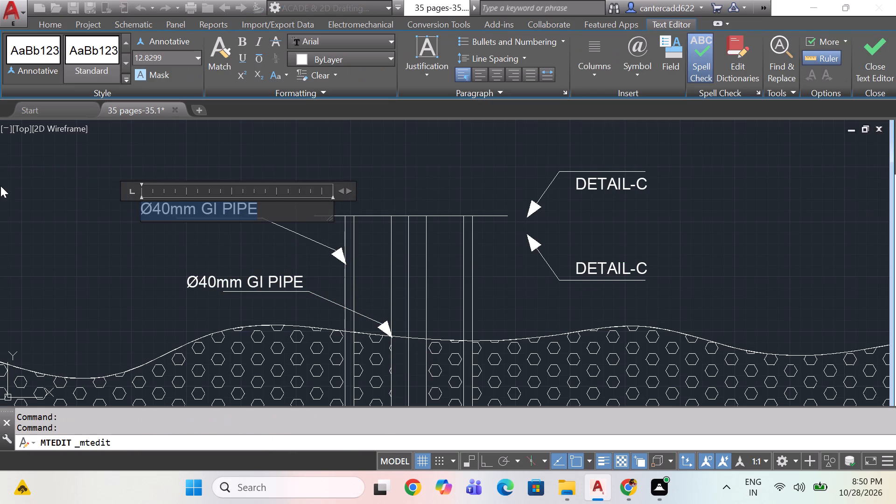
pyautogui.write('50')
pyautogui.press('x')
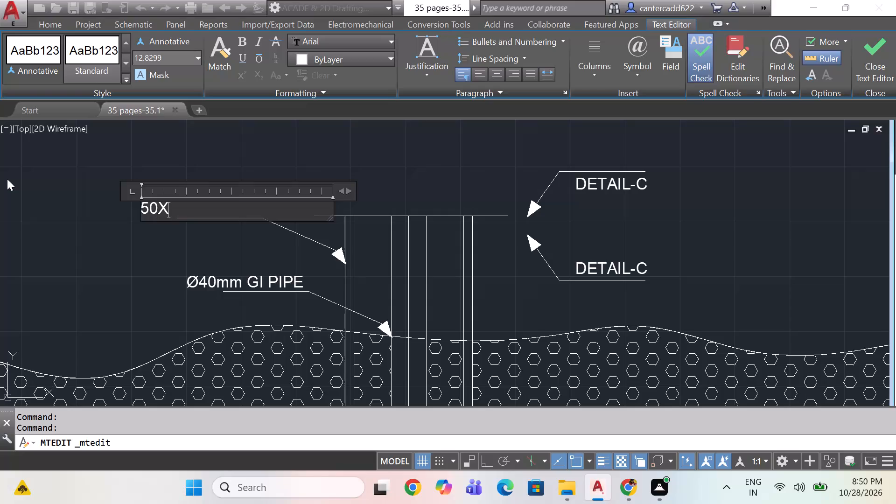
pyautogui.press('BackSpace')
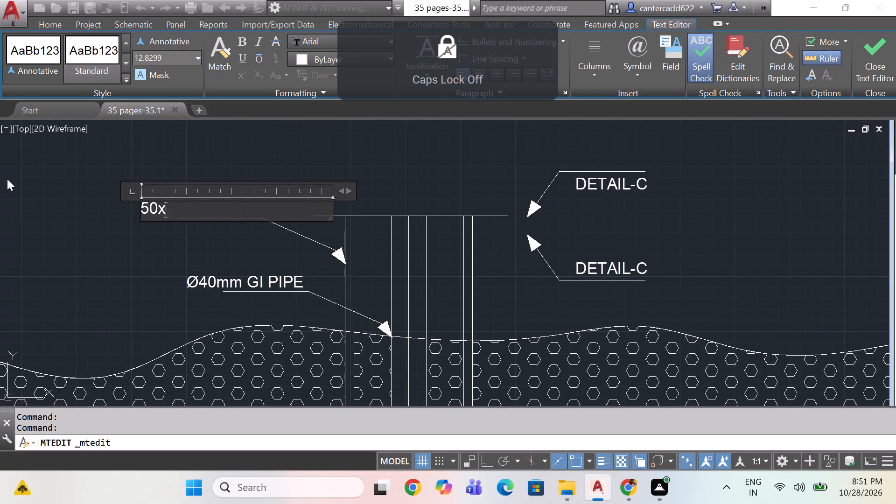
pyautogui.write('6')
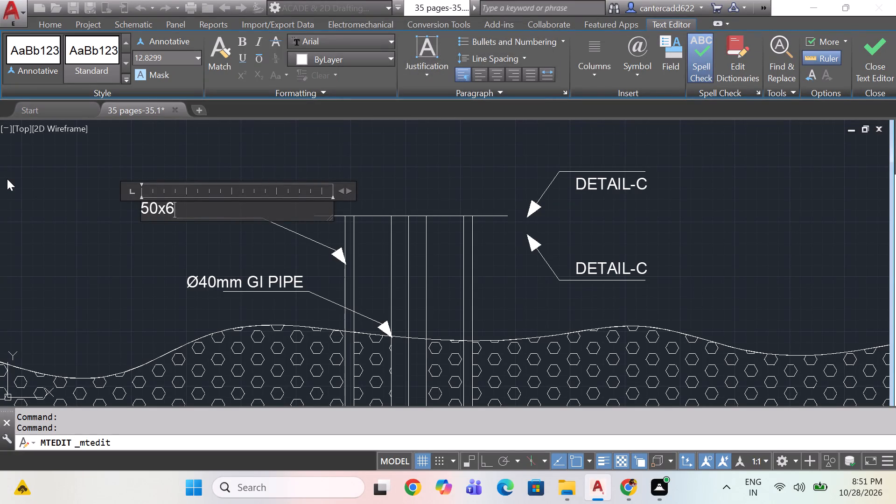
pyautogui.press('space')
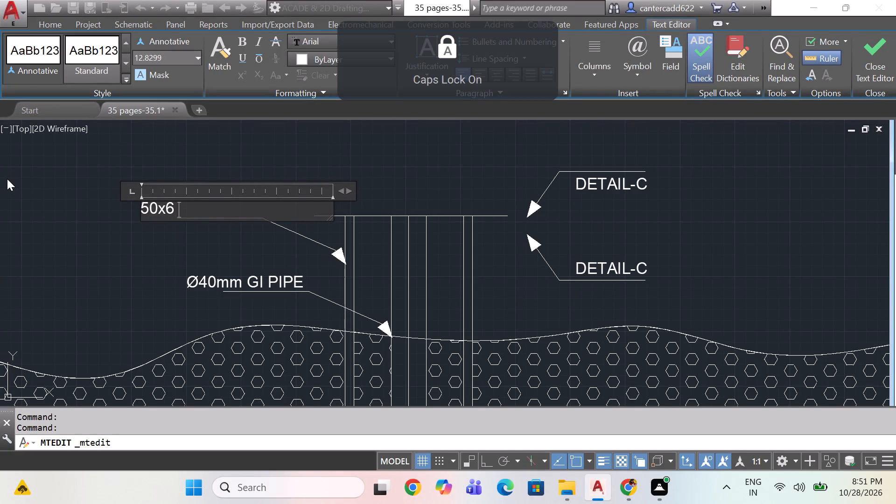
pyautogui.write('COPPER')
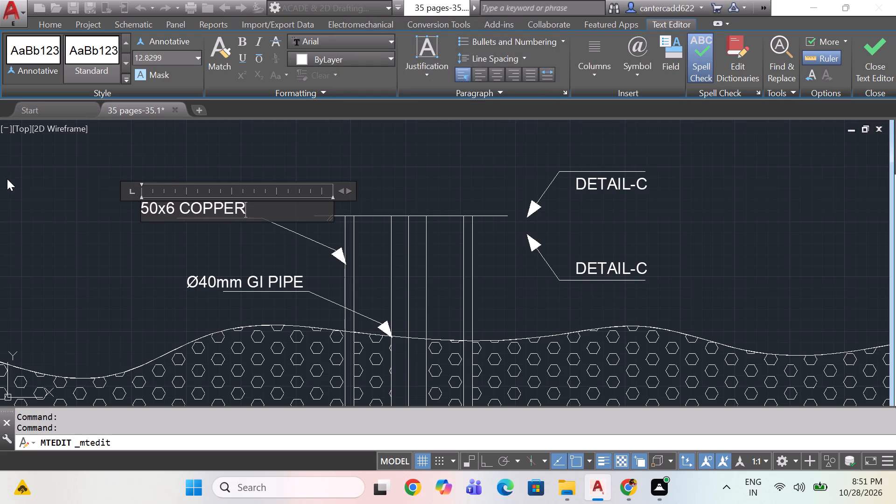
pyautogui.press('Return')
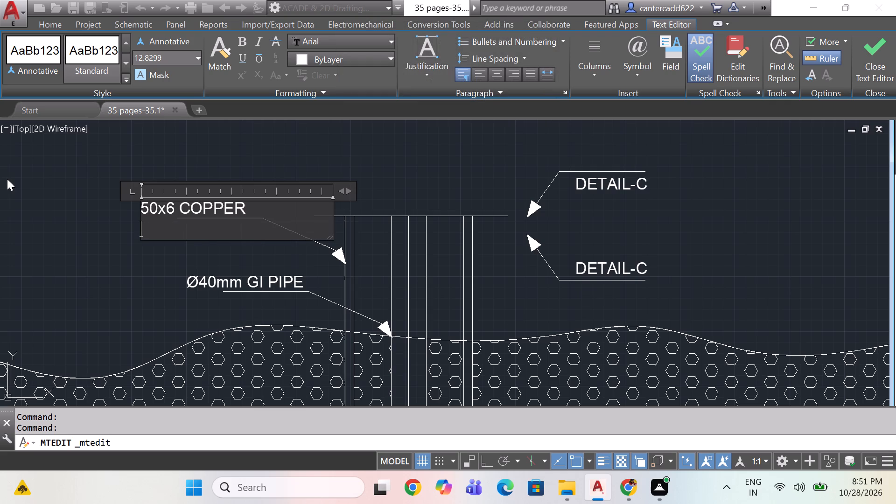
pyautogui.write('STR')
pyautogui.write('IP')
pyautogui.click(320, 154)
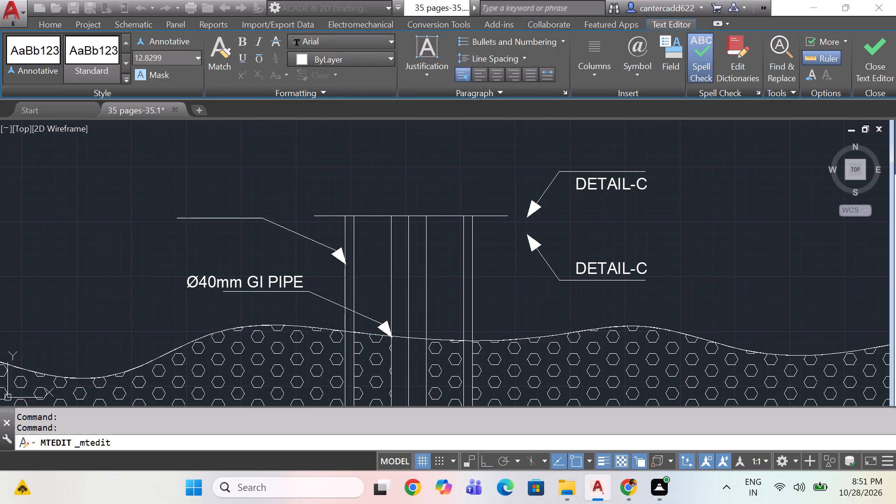
pyautogui.moveTo(315, 154); pyautogui.dragTo(307, 150, button='middle')
pyautogui.press('Escape')
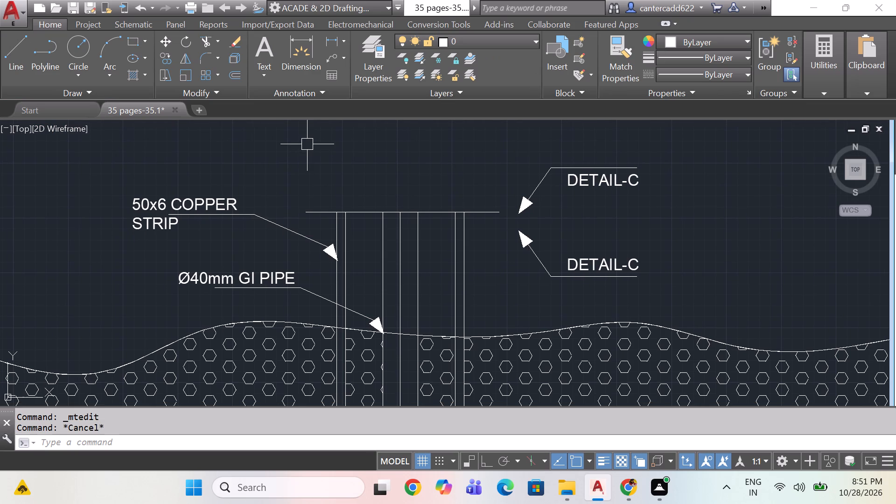
# Save the drawing.
pyautogui.hotkey('ctrl', 's')
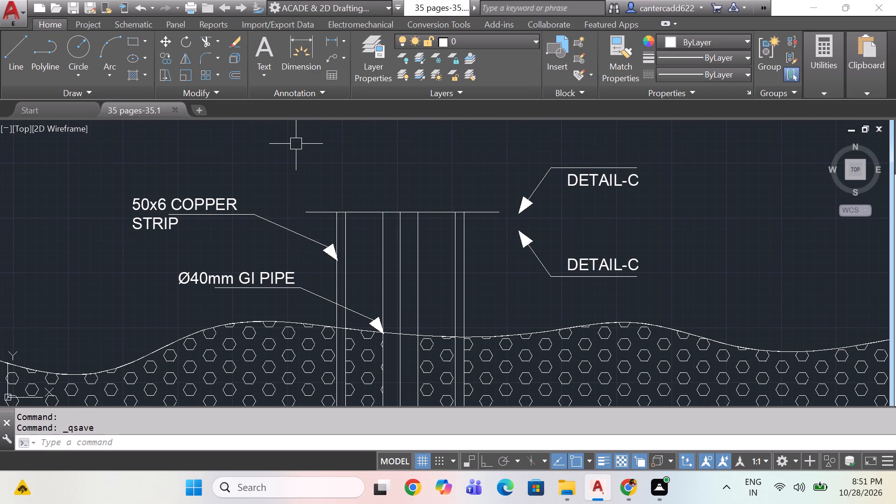
# Move the upper DETAIL-C leader and its label so the arrow tip lies in the hexagon-hatched ground layer, right of the bars.
pyautogui.scroll(-1, 486, 180)
pyautogui.moveTo(504, 182); pyautogui.dragTo(247, 188, button='middle')
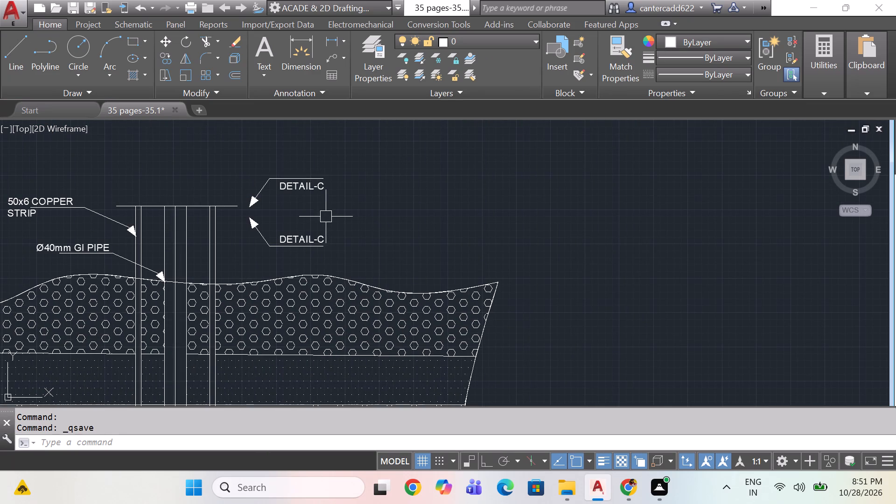
pyautogui.click(261, 189)
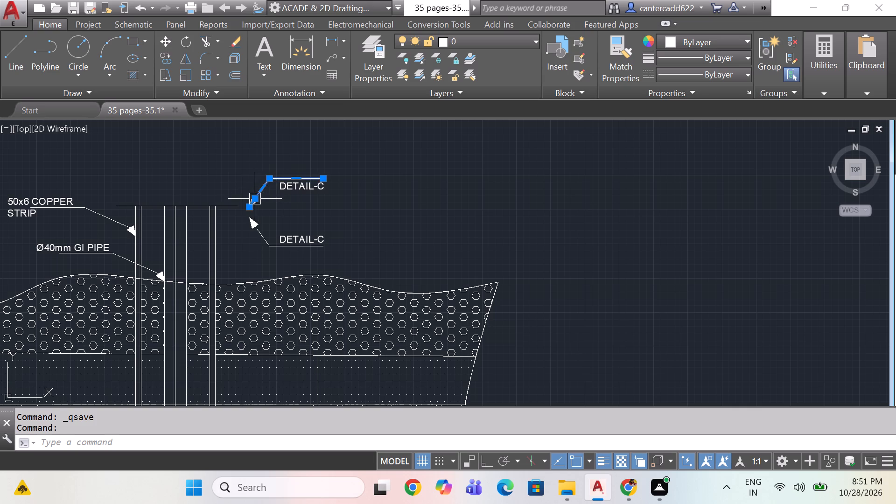
pyautogui.moveTo(323, 200); pyautogui.dragTo(293, 187)
pyautogui.click(269, 160)
pyautogui.press('m')
pyautogui.press('space')
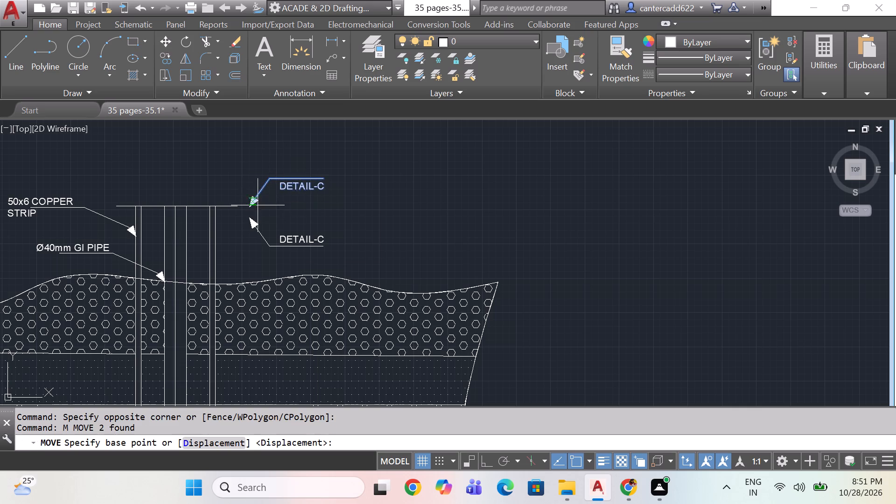
pyautogui.moveTo(252, 208); pyautogui.dragTo(259, 210)
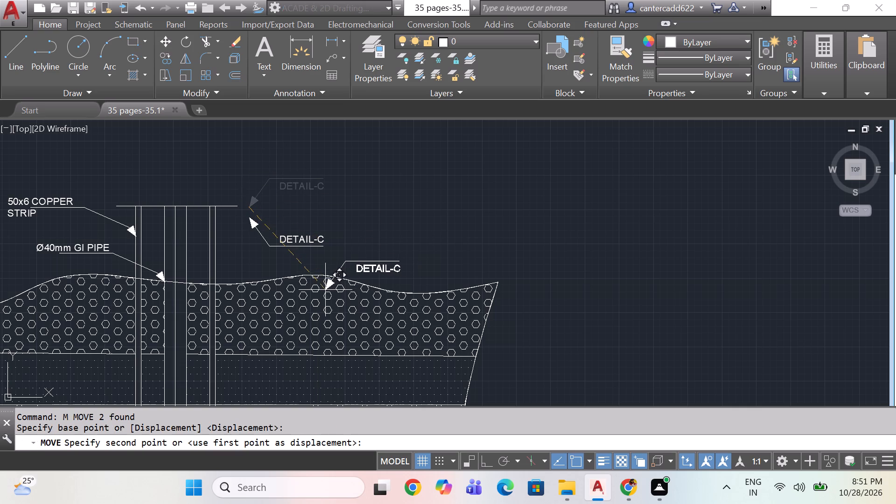
pyautogui.click(325, 290)
# Stretch the moved leader's landing line up and to the right, clear above the ground surface.
pyautogui.click(382, 259)
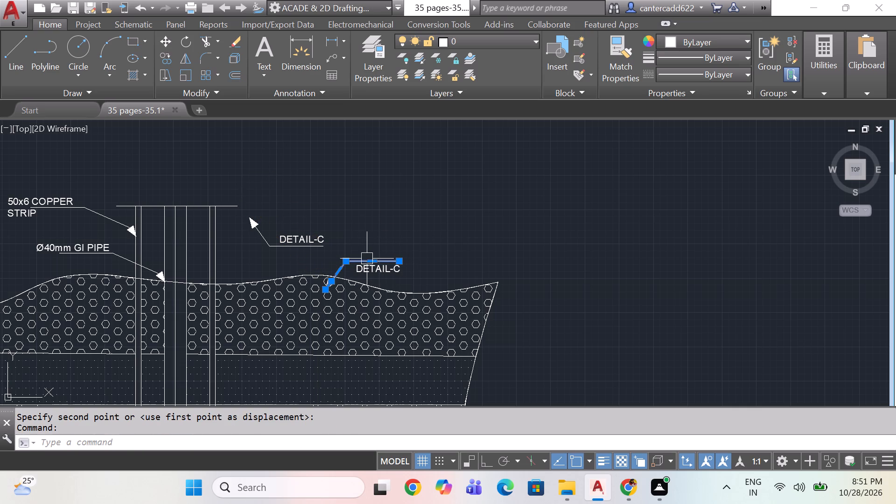
pyautogui.moveTo(370, 260); pyautogui.dragTo(385, 255)
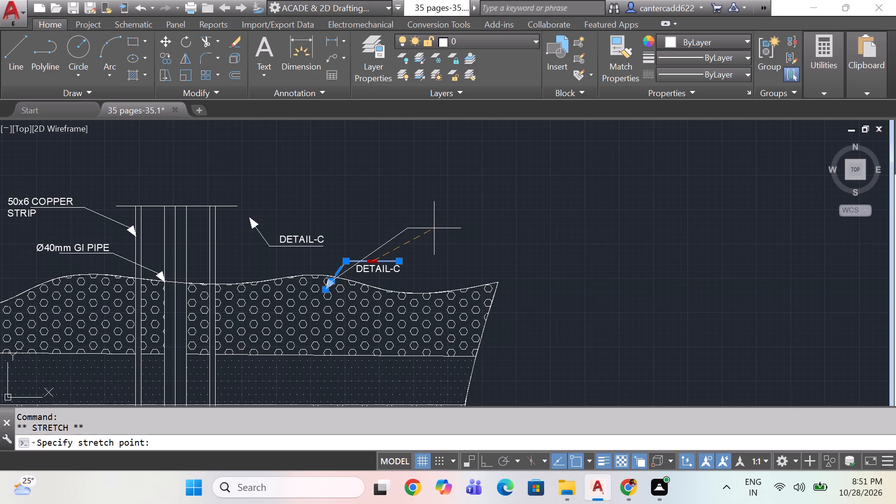
pyautogui.click(459, 225)
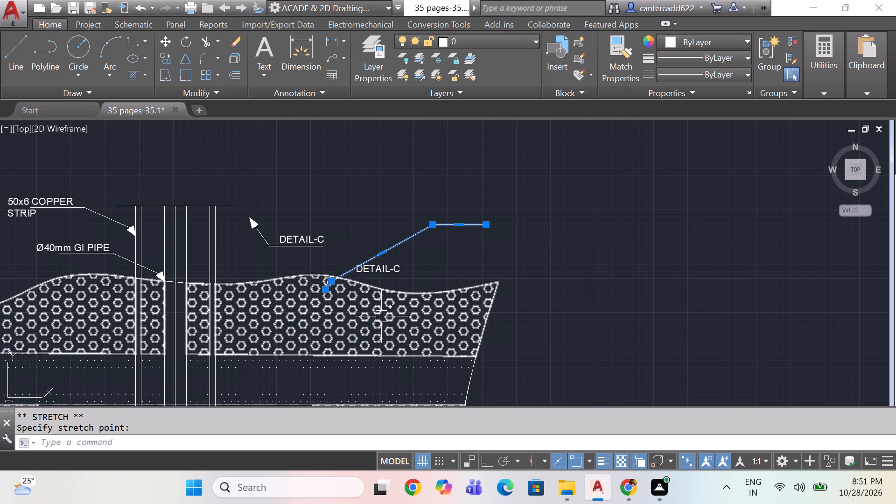
pyautogui.press('Escape')
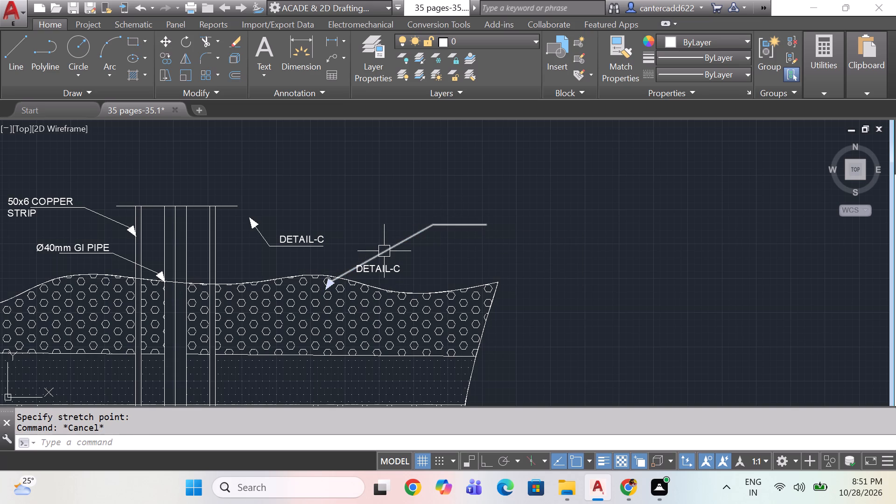
# Copy the stretched leader by its arrow tip to a point lower and further right in the hexagon-hatched layer.
pyautogui.click(384, 251)
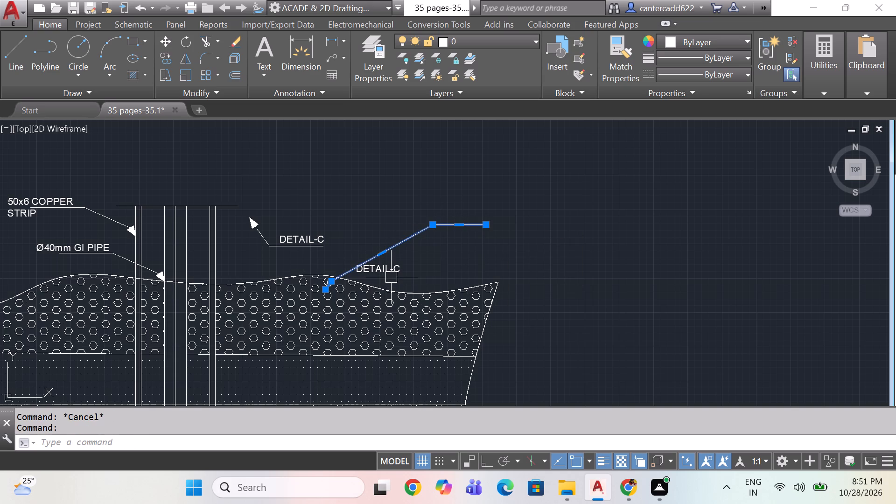
pyautogui.press('c')
pyautogui.write('O')
pyautogui.press('space')
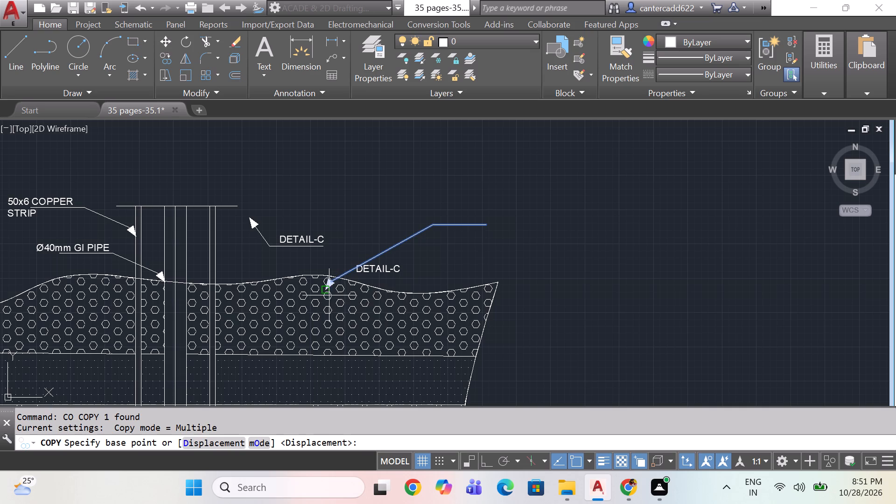
pyautogui.click(326, 293)
pyautogui.click(354, 328)
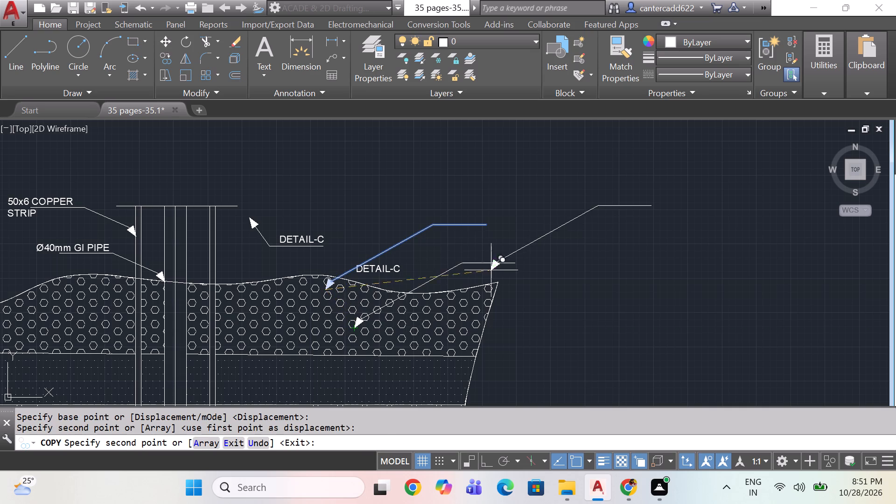
pyautogui.press('Escape')
# Remove the copied leader's landing end vertex and stretch its upper end onto the first leader's bend point.
pyautogui.click(489, 267)
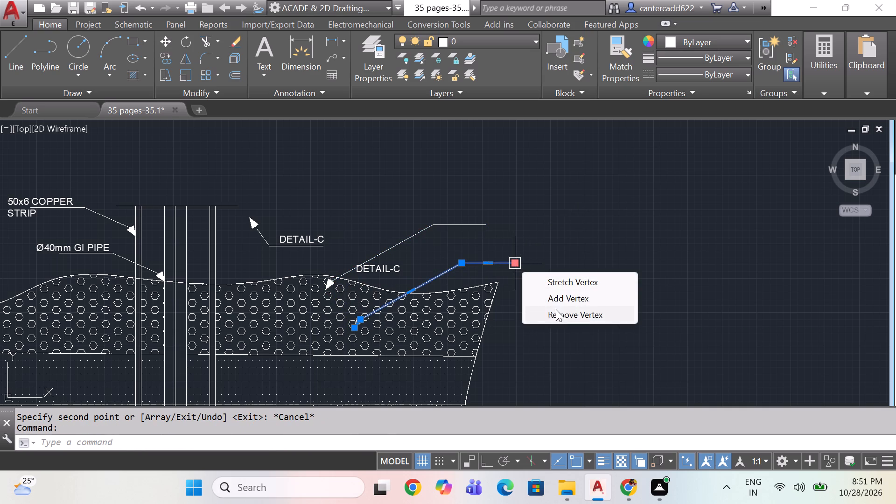
pyautogui.click(559, 315)
pyautogui.moveTo(461, 263); pyautogui.dragTo(456, 254)
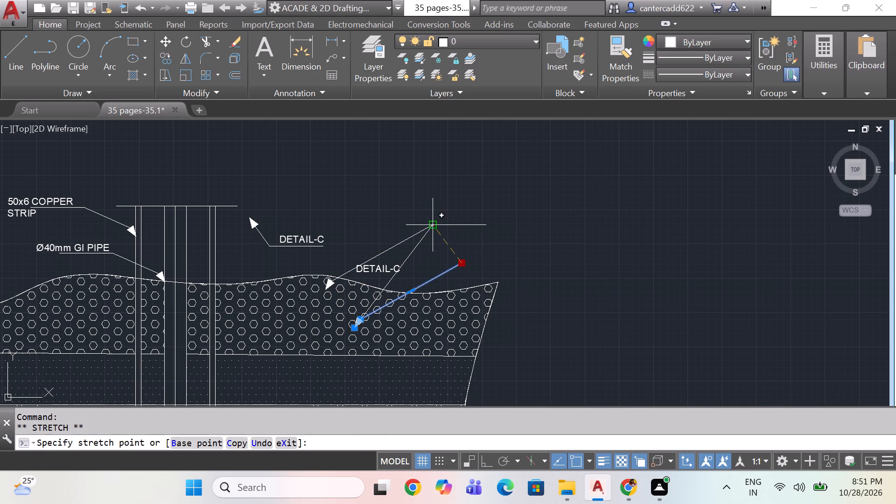
pyautogui.click(434, 228)
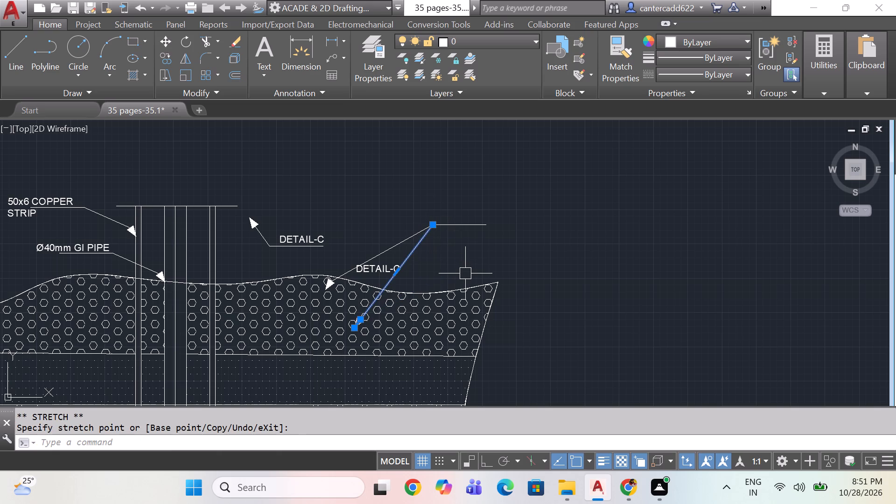
pyautogui.moveTo(465, 273); pyautogui.dragTo(458, 270, button='middle')
pyautogui.press('Escape')
# Copy the DETAIL-C label beside the moved leader and paste it just above the two-arrow leader's landing line.
pyautogui.click(367, 267)
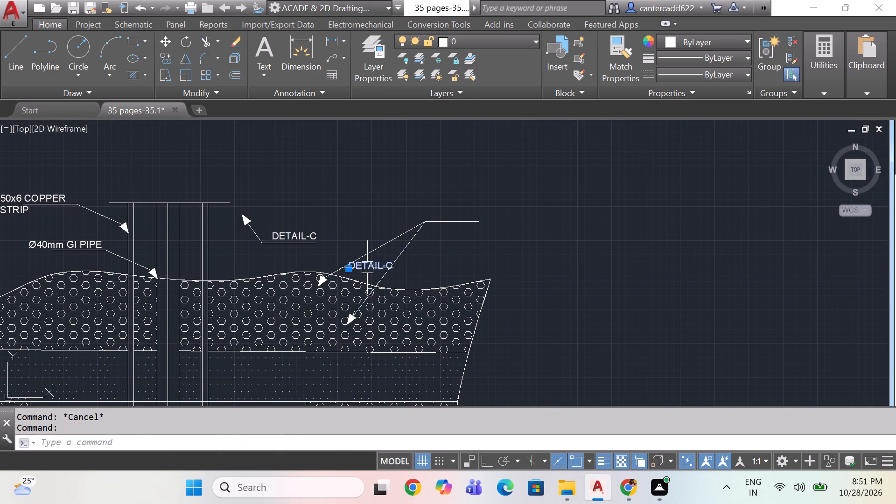
pyautogui.hotkey('ctrl', 'c')
pyautogui.hotkey('ctrl', 'v')
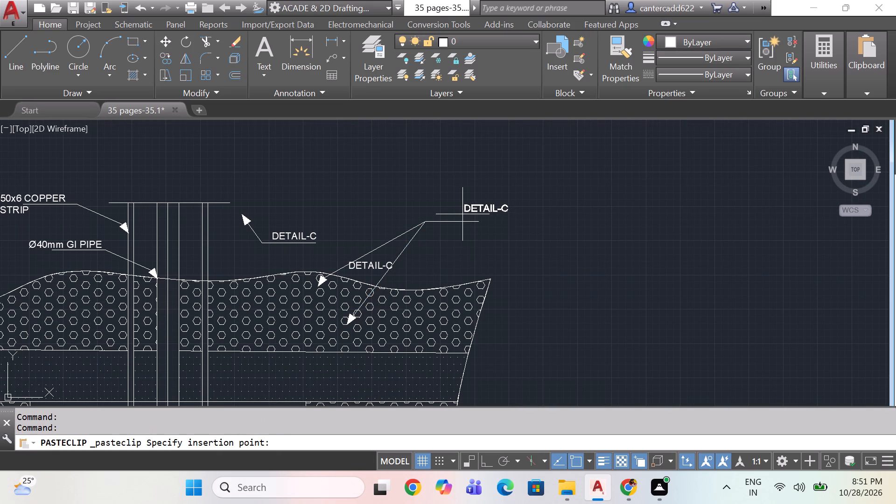
pyautogui.click(462, 214)
# Replace the pasted label's text with HOMOGENEOUS LAYER OF.
pyautogui.doubleClick(480, 210)
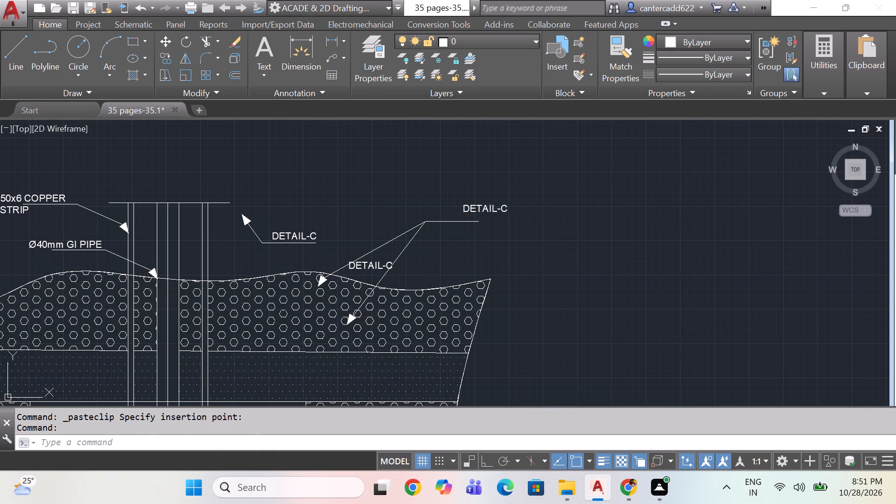
pyautogui.write('HOMO')
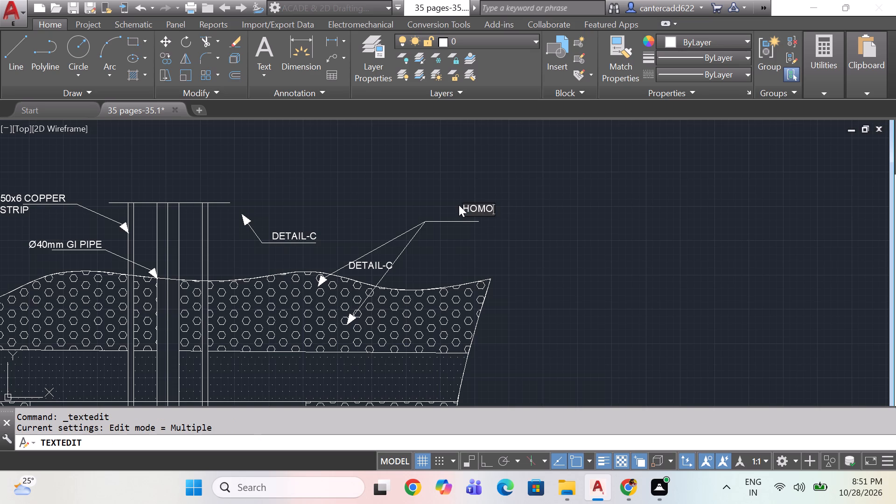
pyautogui.write('GE')
pyautogui.press('n')
pyautogui.write('EOUS LAYER')
pyautogui.press('space')
pyautogui.press('o')
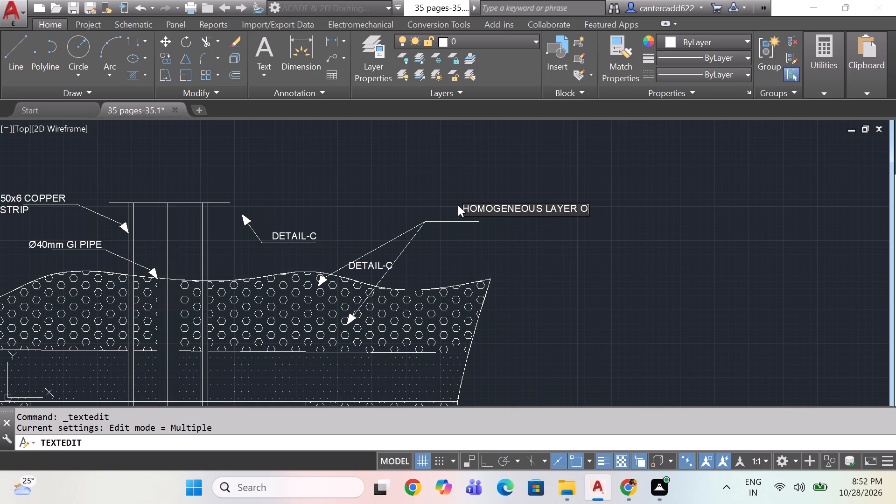
pyautogui.write('F CHA')
pyautogui.press('BackSpace')
pyautogui.press('BackSpace')
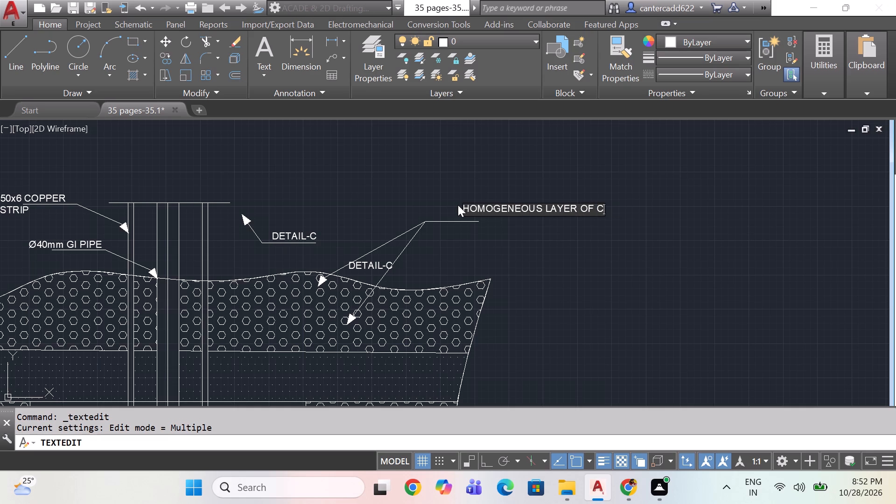
pyautogui.press('BackSpace')
pyautogui.click(532, 241)
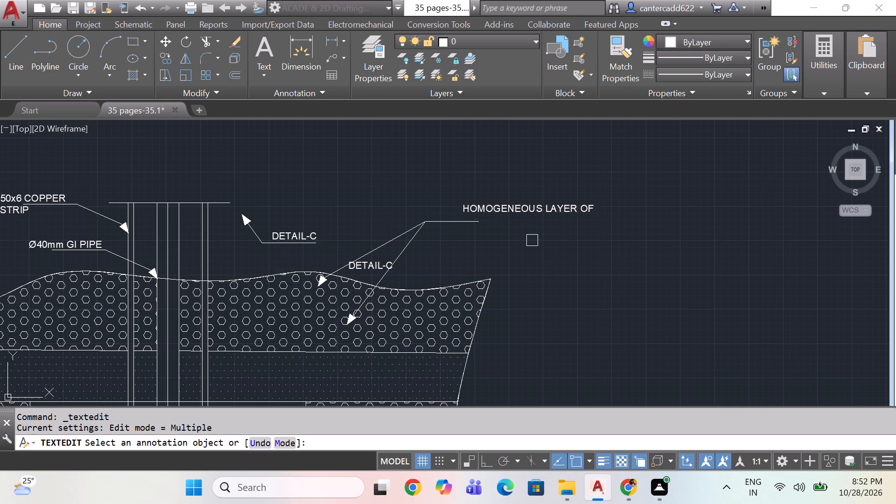
pyautogui.press('Escape')
# Paste the copied DETAIL-C label just below the two-arrow leader's landing line and replace its text with CHARCOAL & SALT.
pyautogui.hotkey('ctrl', 'v')
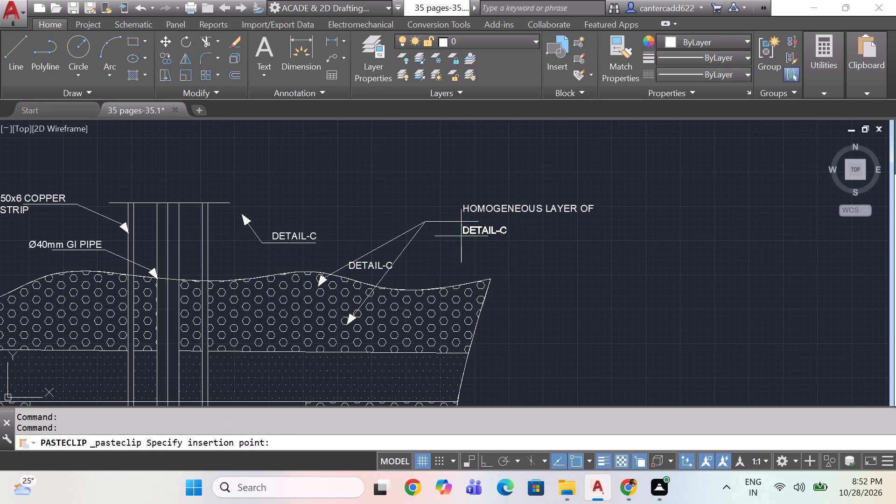
pyautogui.click(461, 236)
pyautogui.doubleClick(481, 231)
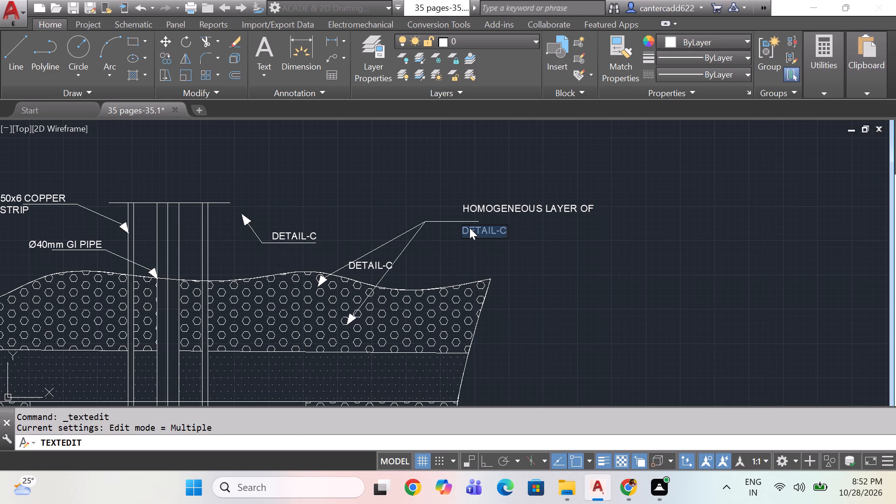
pyautogui.write('CHAR')
pyautogui.write('COAL')
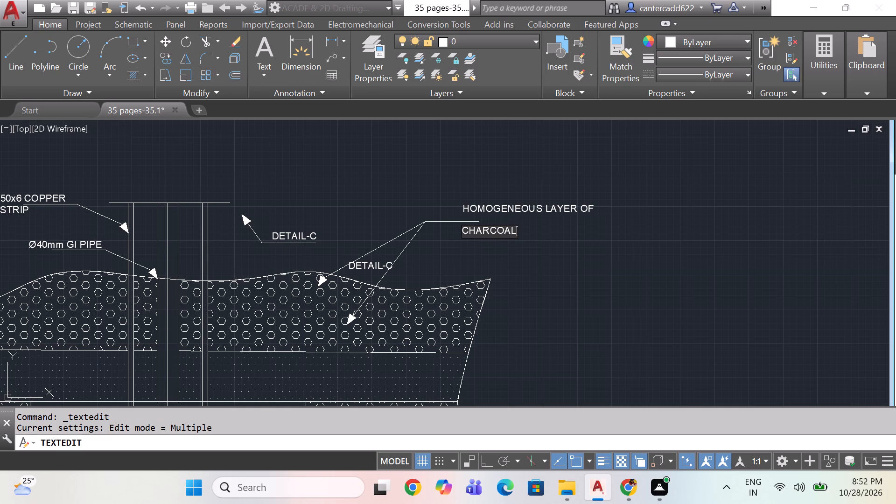
pyautogui.press('space')
pyautogui.write('& SAL')
pyautogui.press('t')
pyautogui.click(556, 177)
pyautogui.press('Escape')
# Move the HOMOGENEOUS LAYER OF label slightly down so it sits just above the leader's landing line.
pyautogui.click(549, 208)
pyautogui.scroll(2, 542, 210)
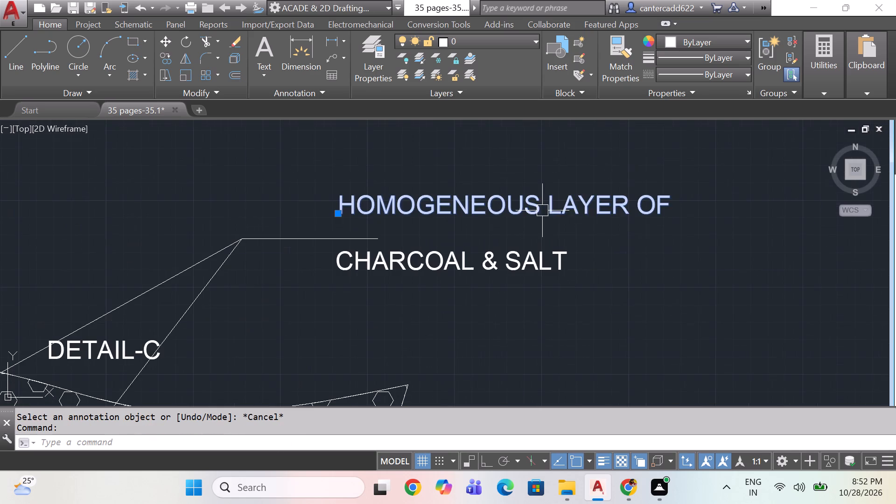
pyautogui.press('m')
pyautogui.press('space')
pyautogui.click(682, 239)
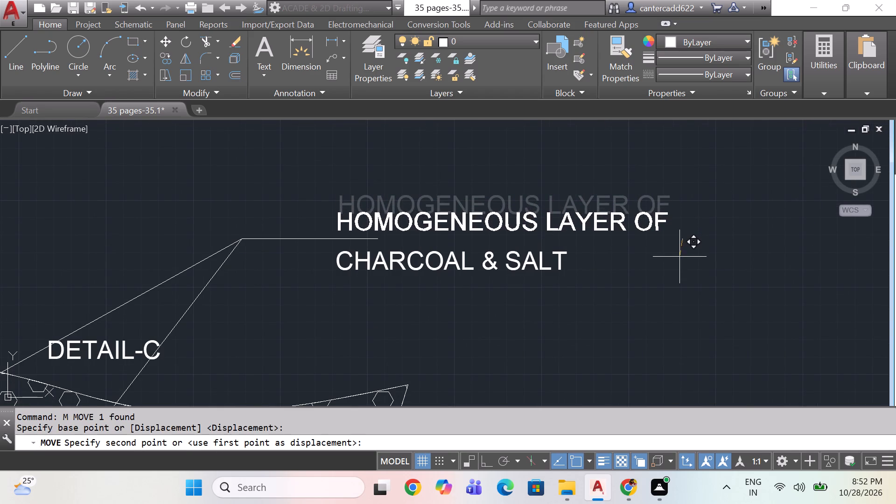
pyautogui.click(679, 257)
pyautogui.scroll(-2, 676, 256)
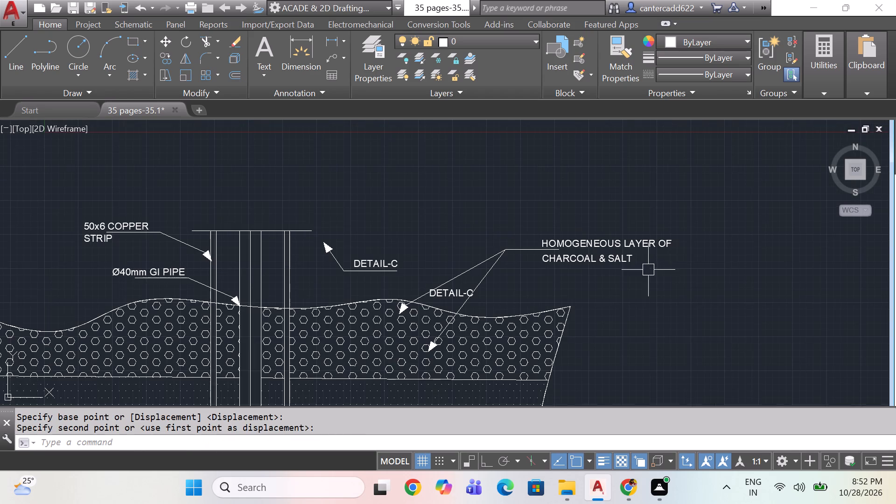
# Copy the upper HOMOGENEOUS LAYER OF leader and its label by the arrow tip to just beside the upper structure's right footing.
pyautogui.click(480, 266)
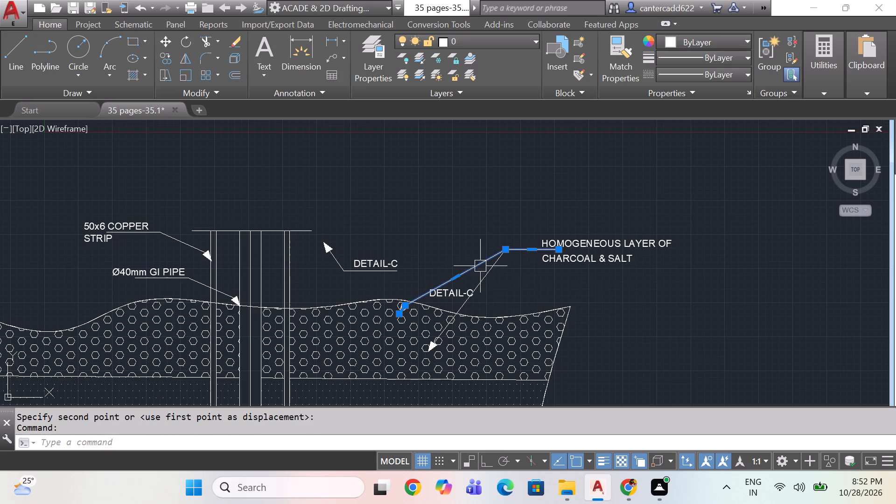
pyautogui.click(623, 238)
pyautogui.write('CO')
pyautogui.press('space')
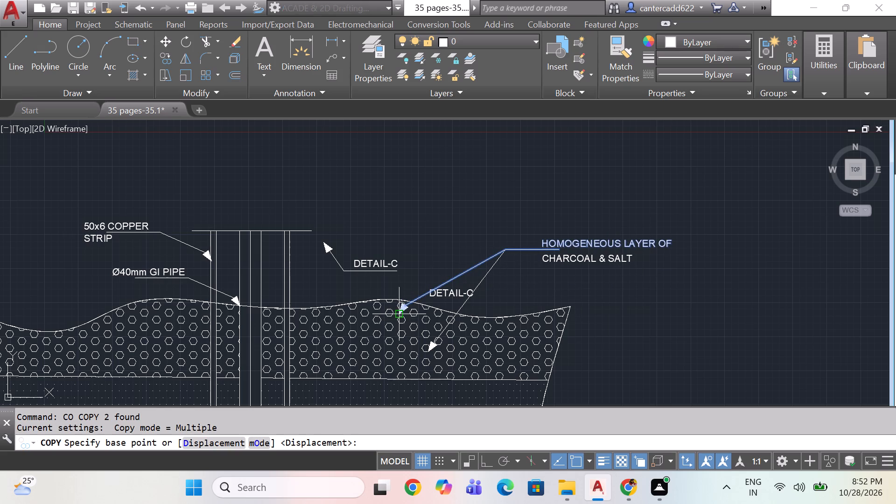
pyautogui.click(399, 314)
pyautogui.scroll(-3, 415, 228)
pyautogui.moveTo(419, 210); pyautogui.dragTo(406, 258, button='middle')
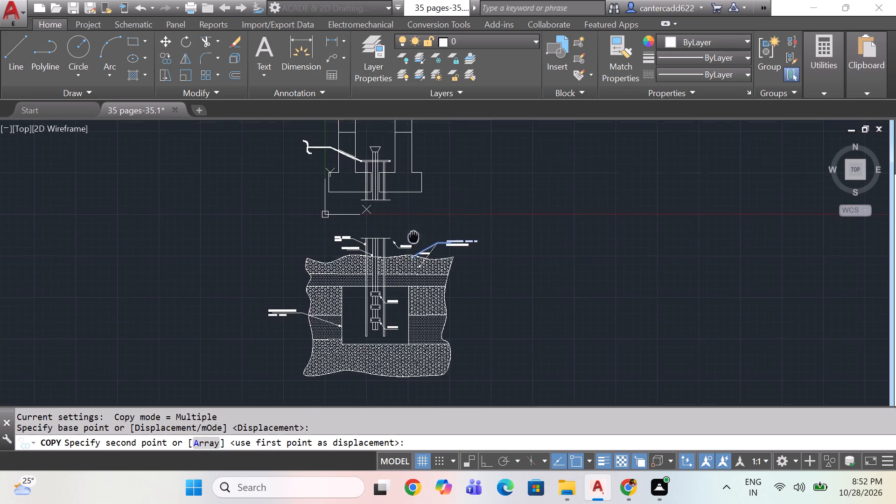
pyautogui.moveTo(406, 258); pyautogui.dragTo(403, 271, button='middle')
pyautogui.scroll(3, 400, 238)
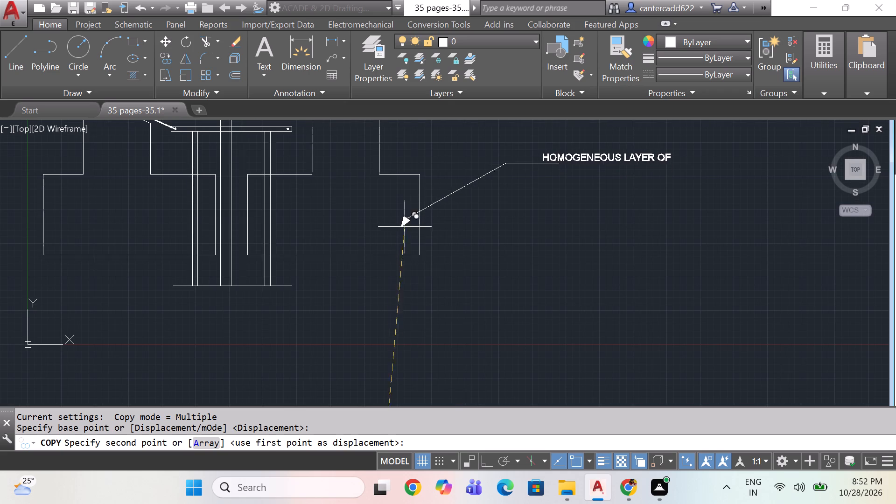
pyautogui.click(463, 239)
pyautogui.scroll(-1, 429, 280)
pyautogui.moveTo(429, 280); pyautogui.dragTo(427, 312, button='middle')
pyautogui.press('Escape')
# Hatch the right wall and footing of the upper structure with the AR-B816 pattern at scale 5.
pyautogui.press('h')
pyautogui.press('space')
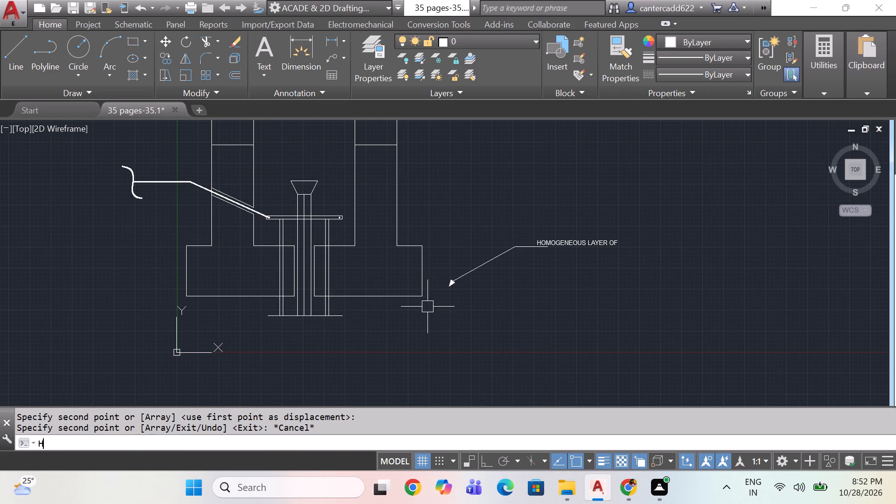
pyautogui.click(318, 73)
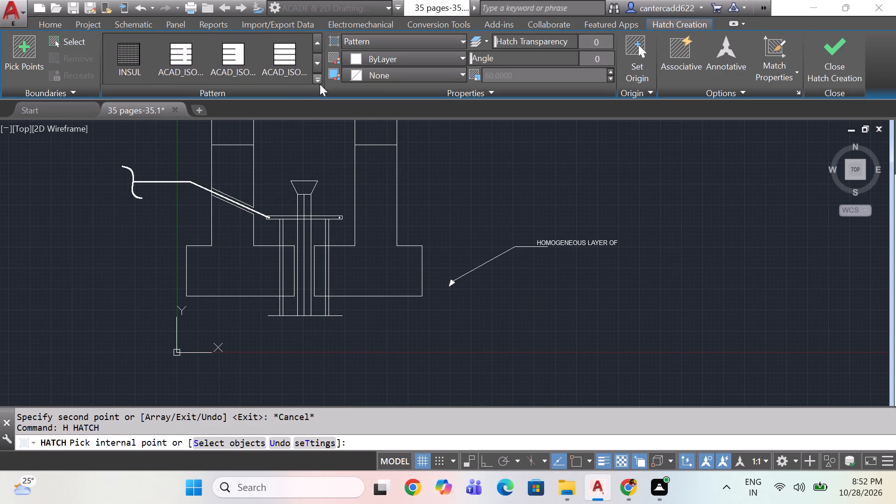
pyautogui.click(320, 79)
pyautogui.scroll(4, 287, 85)
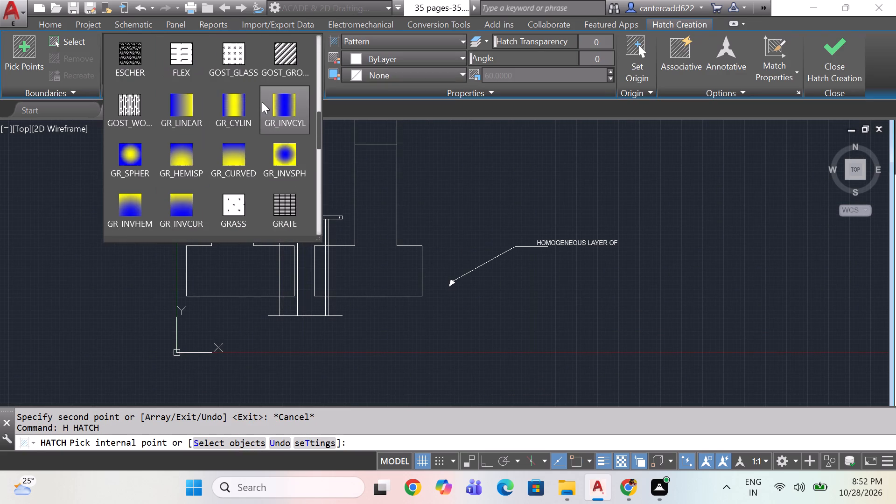
pyautogui.scroll(7, 201, 125)
pyautogui.click(238, 105)
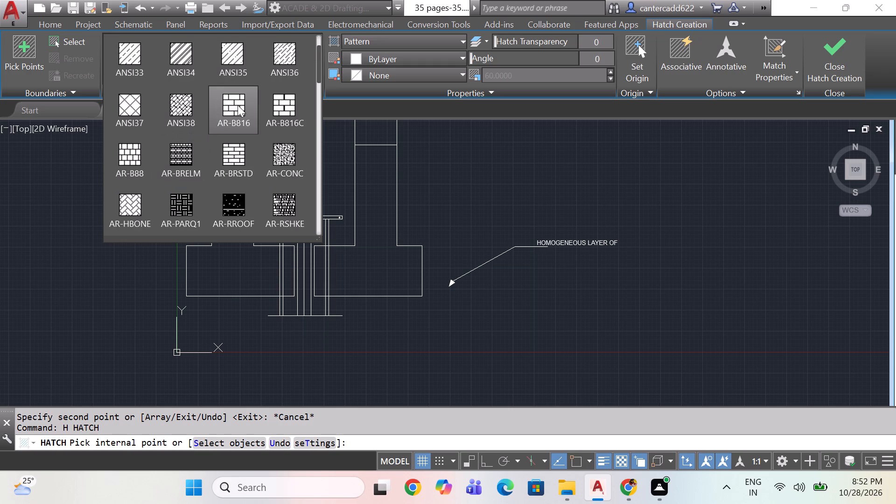
pyautogui.click(369, 162)
pyautogui.moveTo(518, 73); pyautogui.dragTo(489, 73)
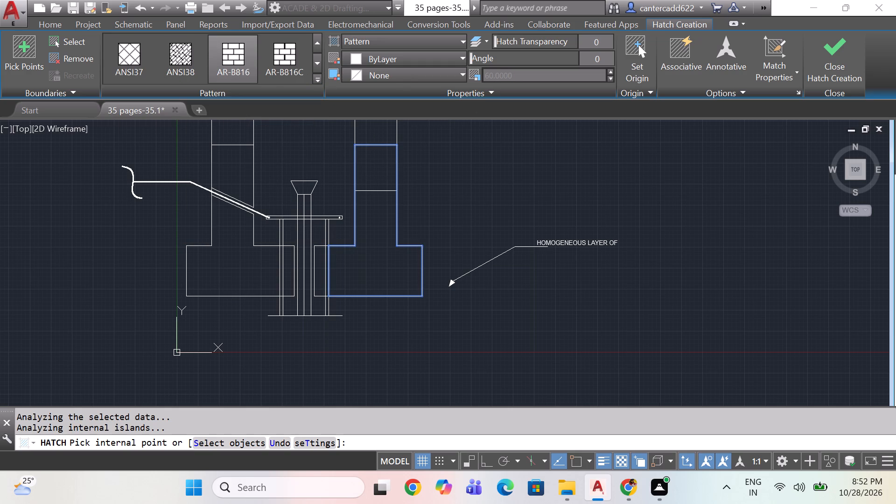
pyautogui.moveTo(489, 73); pyautogui.dragTo(391, 73)
pyautogui.press('5')
pyautogui.press('Return')
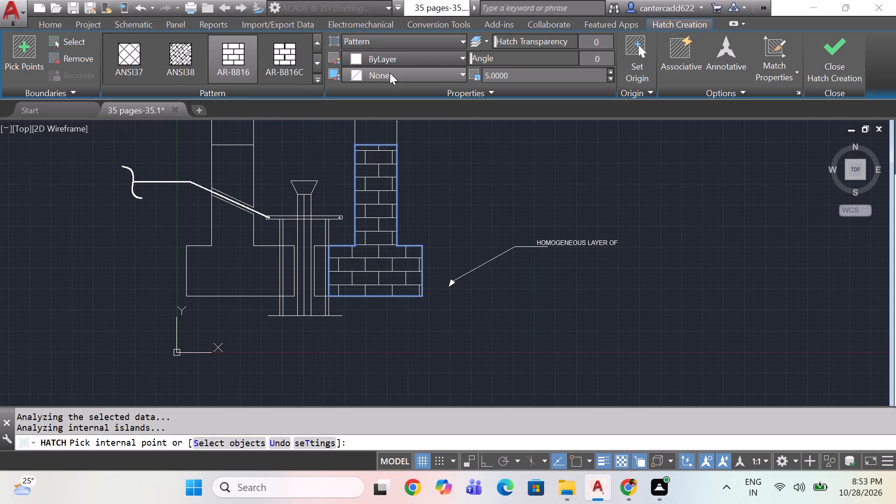
# Extend the brick hatch to the left wall and footing, both wall tops and the inner footing strips beside the pipes.
pyautogui.click(240, 280)
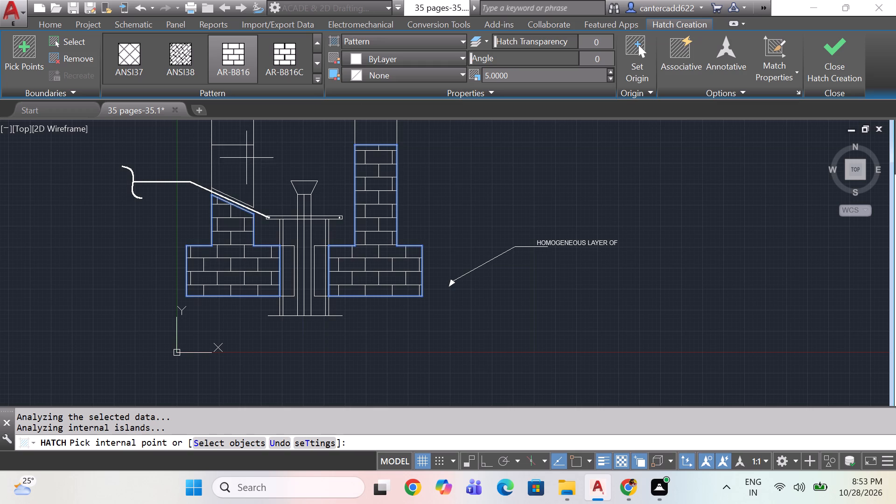
pyautogui.click(238, 162)
pyautogui.moveTo(241, 160); pyautogui.dragTo(236, 230, button='middle')
pyautogui.click(231, 208)
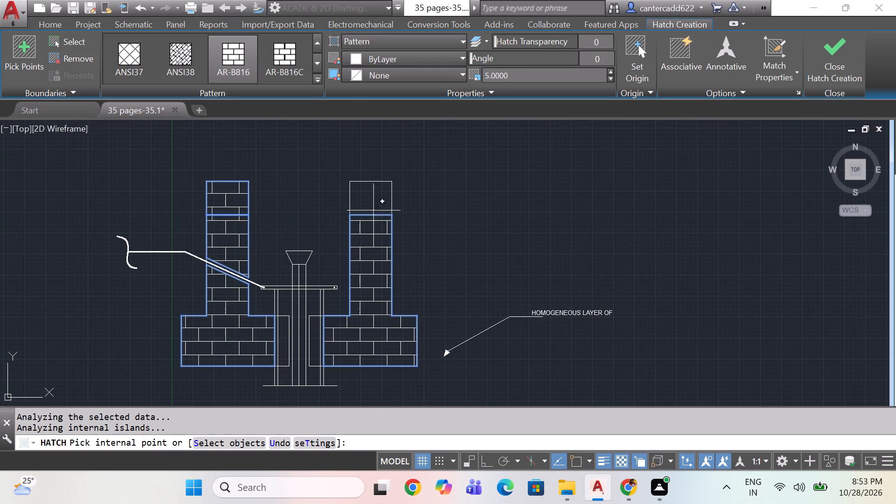
pyautogui.click(363, 193)
pyautogui.scroll(2, 325, 348)
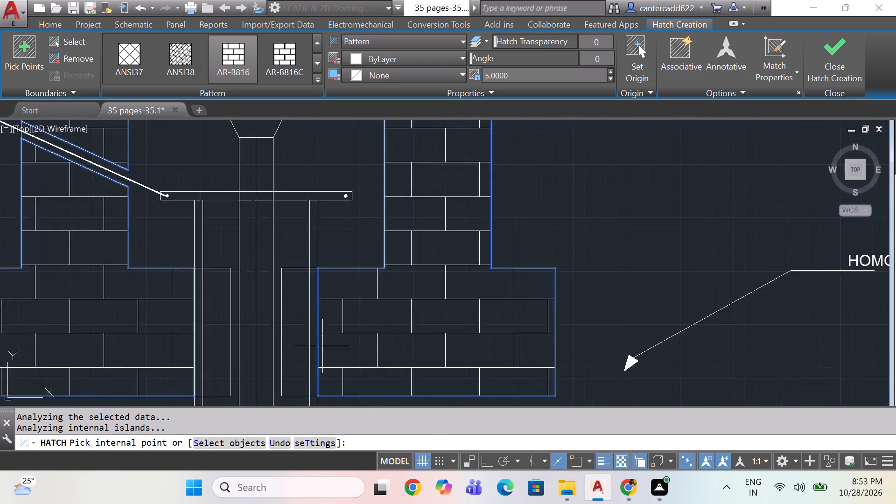
pyautogui.scroll(1, 322, 346)
pyautogui.click(276, 328)
pyautogui.click(148, 301)
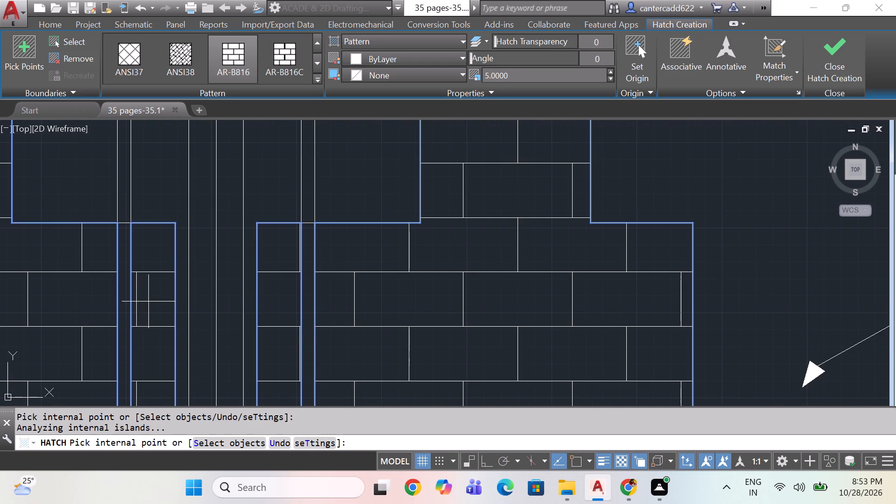
pyautogui.scroll(-4, 193, 286)
pyautogui.moveTo(286, 277); pyautogui.dragTo(323, 276, button='middle')
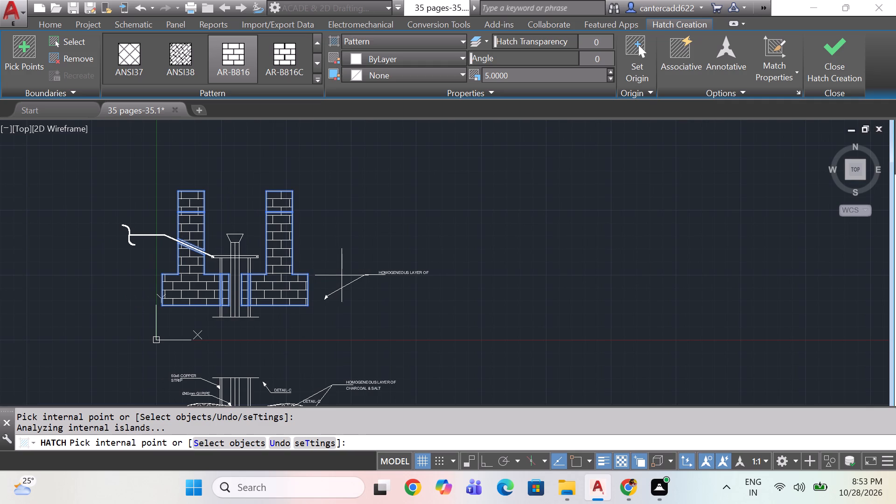
pyautogui.press('Escape')
# Move the copied leader by its arrow tip so it points inside the right brick footing.
pyautogui.click(351, 284)
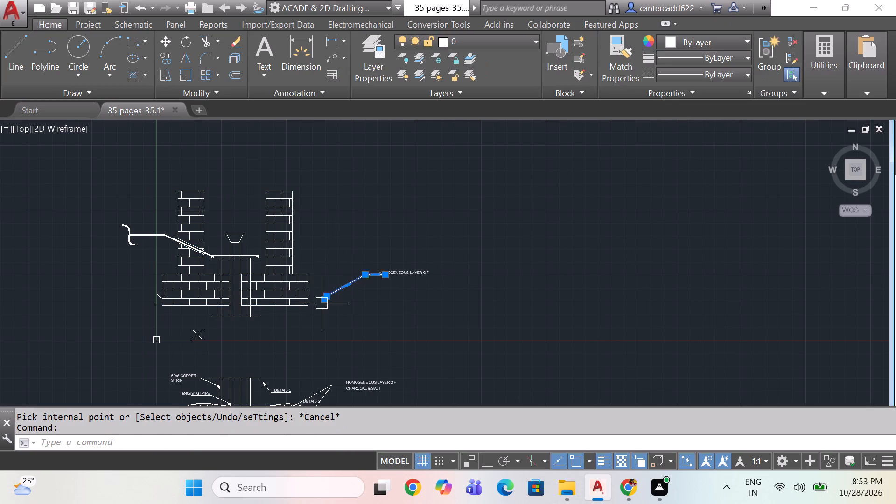
pyautogui.press('m')
pyautogui.press('space')
pyautogui.click(324, 301)
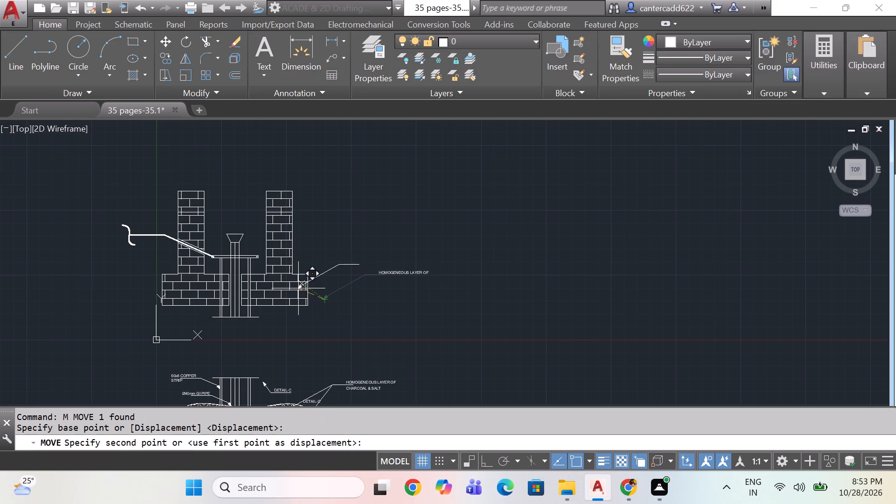
pyautogui.click(299, 294)
# Move the copied HOMOGENEOUS LAYER OF label to just above the moved leader's landing line.
pyautogui.click(386, 275)
pyautogui.scroll(3, 379, 273)
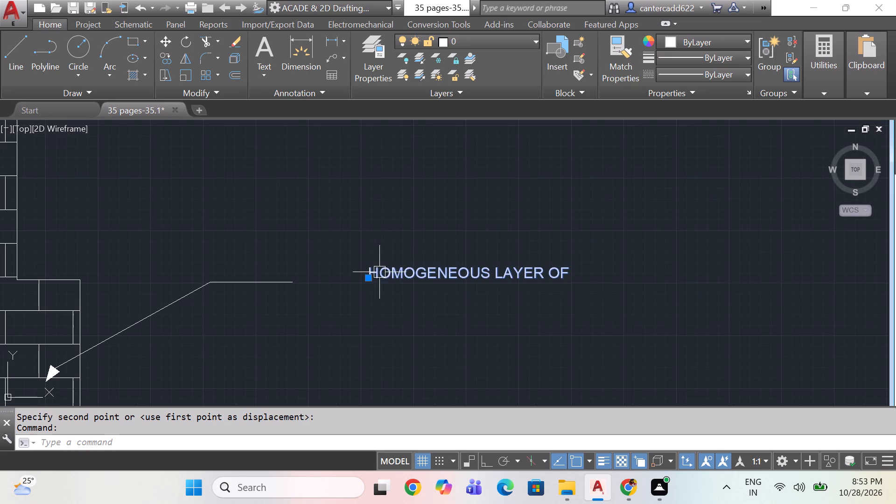
pyautogui.moveTo(369, 279); pyautogui.dragTo(354, 274)
pyautogui.click(222, 273)
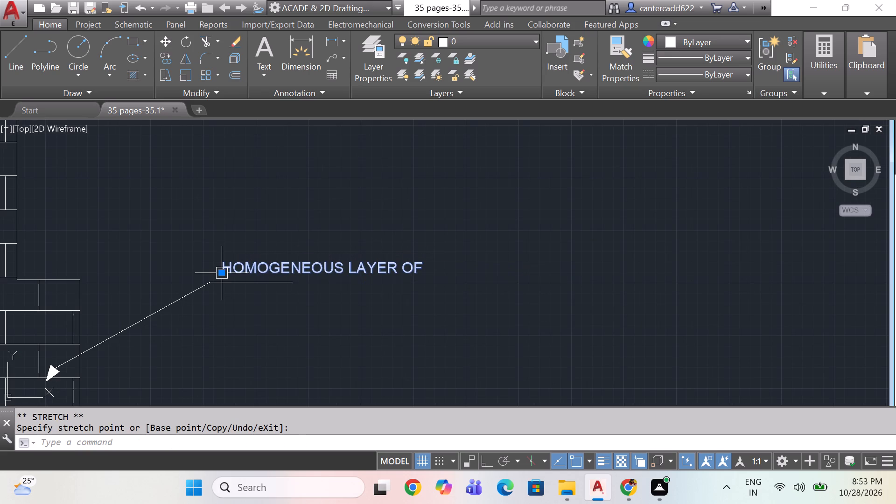
# Replace the label's text at the brick footing leader with INSPECTION CHAMBER.
pyautogui.doubleClick(274, 262)
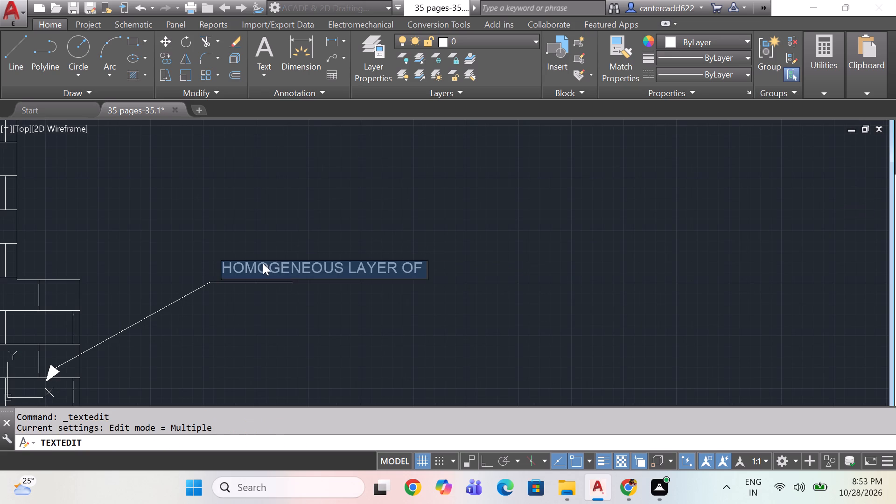
pyautogui.write('INS')
pyautogui.write('PECTION')
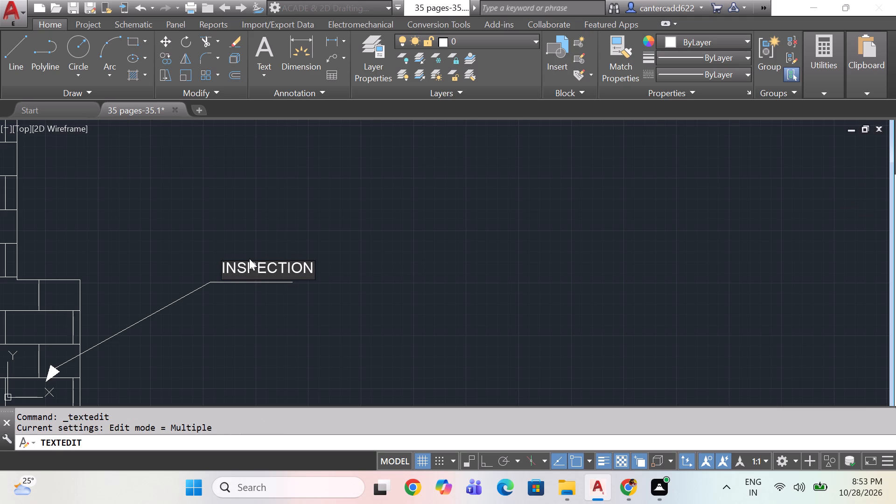
pyautogui.press('space')
pyautogui.write('CH')
pyautogui.write('AMB')
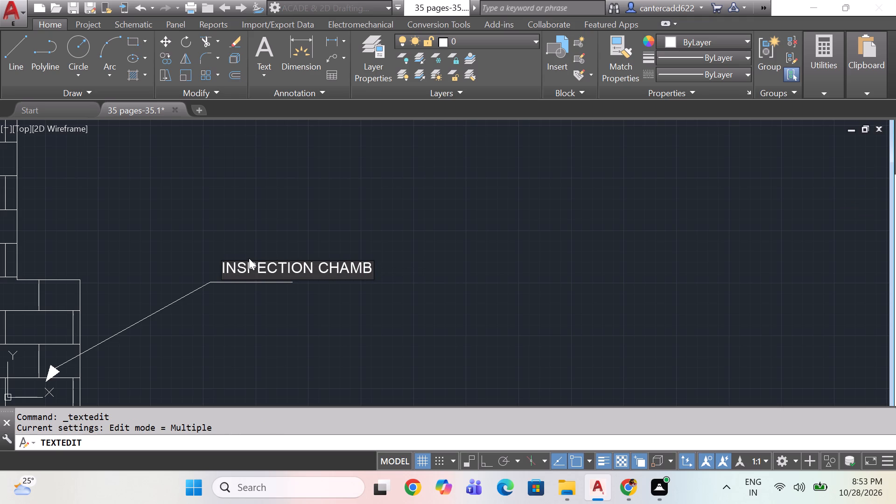
pyautogui.write('ER')
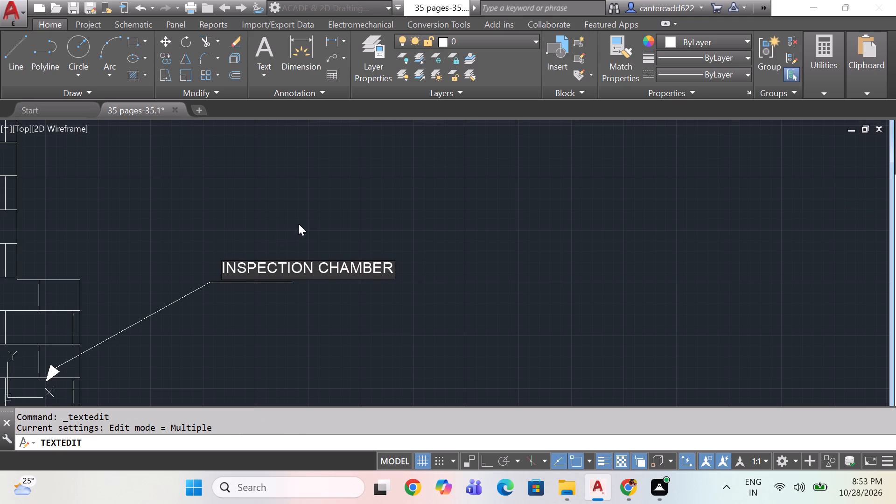
pyautogui.click(300, 213)
pyautogui.press('Escape')
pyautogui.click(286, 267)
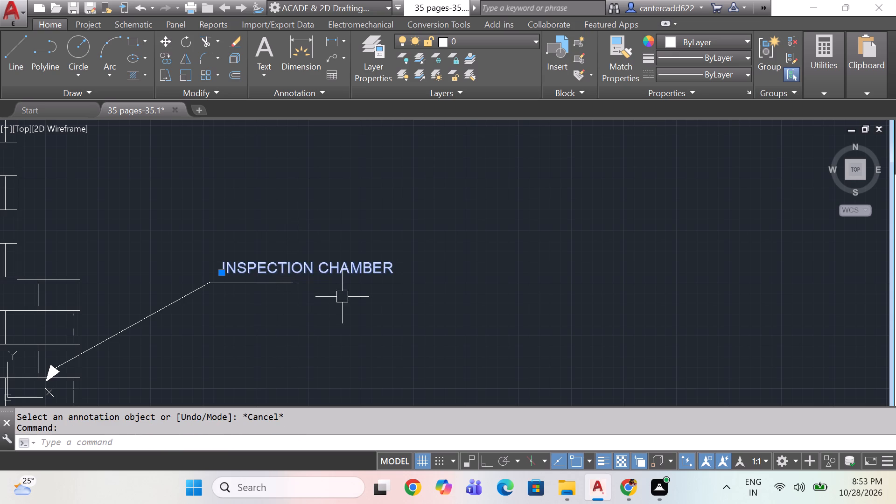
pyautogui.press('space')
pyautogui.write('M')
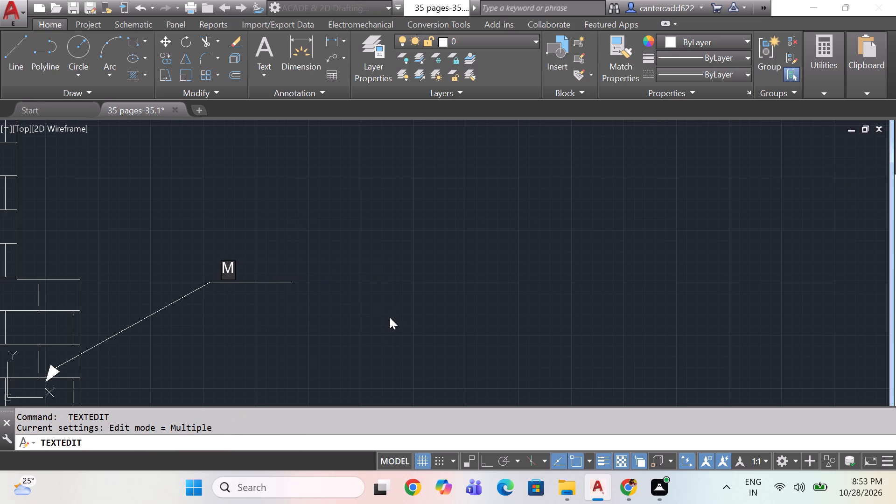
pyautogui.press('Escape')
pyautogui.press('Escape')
# Copy the INSPECTION CHAMBER leader and label by the arrow tip to a point in the right brick wall above the footing.
pyautogui.moveTo(362, 326); pyautogui.dragTo(298, 309)
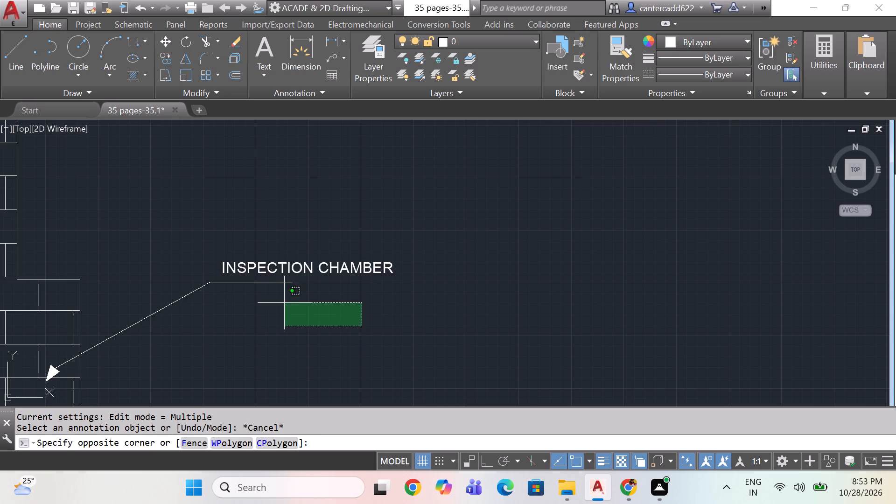
pyautogui.click(175, 246)
pyautogui.write('CO')
pyautogui.press('space')
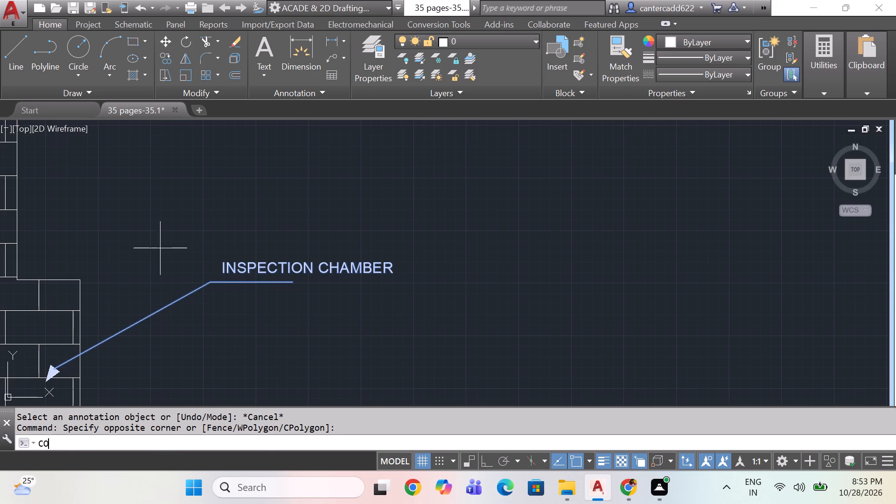
pyautogui.click(46, 378)
pyautogui.moveTo(49, 267); pyautogui.dragTo(109, 287, button='middle')
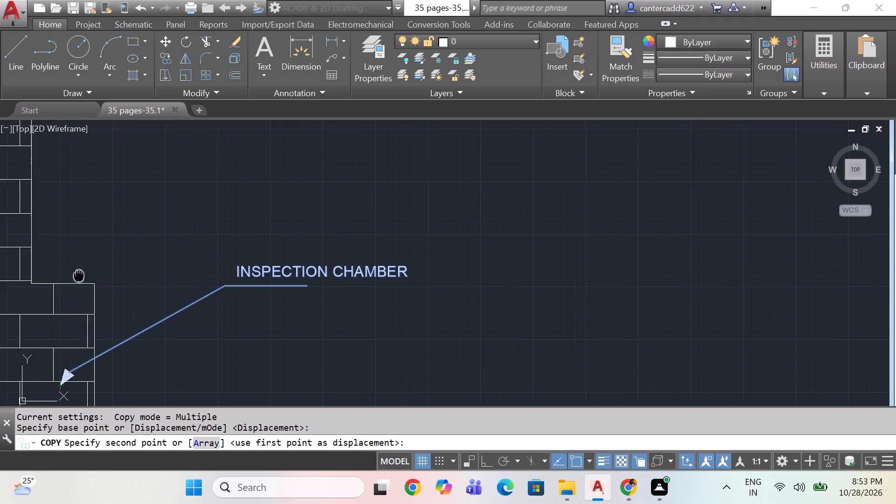
pyautogui.moveTo(109, 287); pyautogui.dragTo(151, 310, button='middle')
pyautogui.scroll(-1, 104, 295)
pyautogui.click(69, 261)
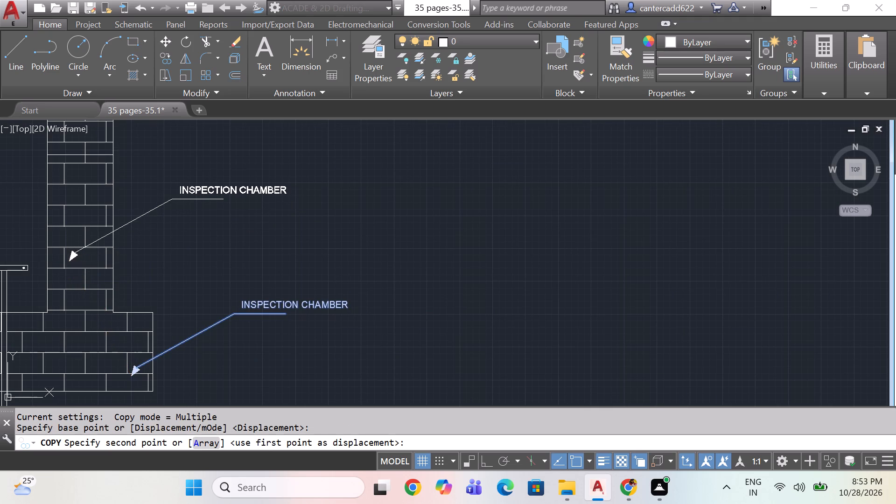
pyautogui.press('Escape')
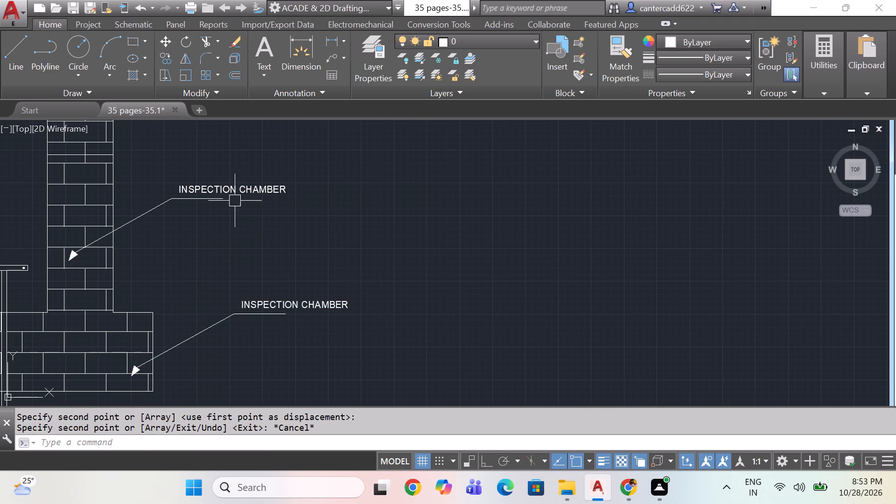
# Replace the upper copied INSPECTION CHAMBER label's text with BRICK.
pyautogui.doubleClick(245, 189)
pyautogui.write('BRICK')
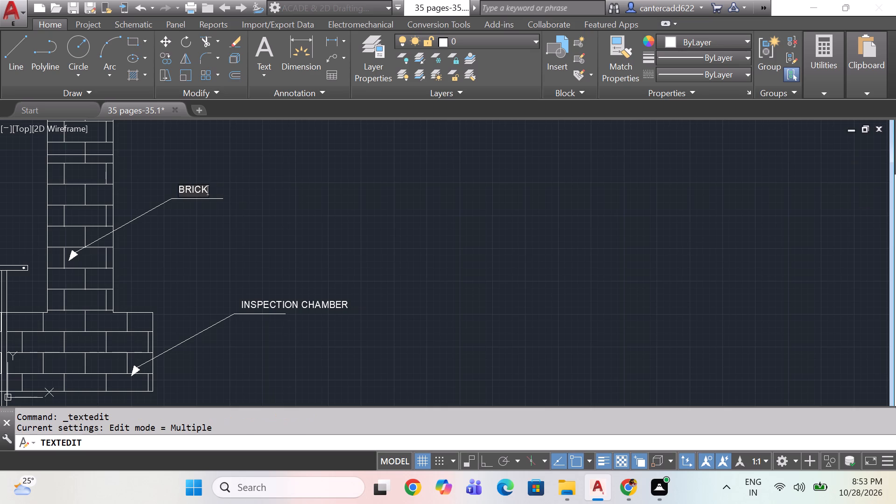
pyautogui.press('Return')
pyautogui.press('Escape')
# Save the drawing.
pyautogui.hotkey('ctrl', 's')
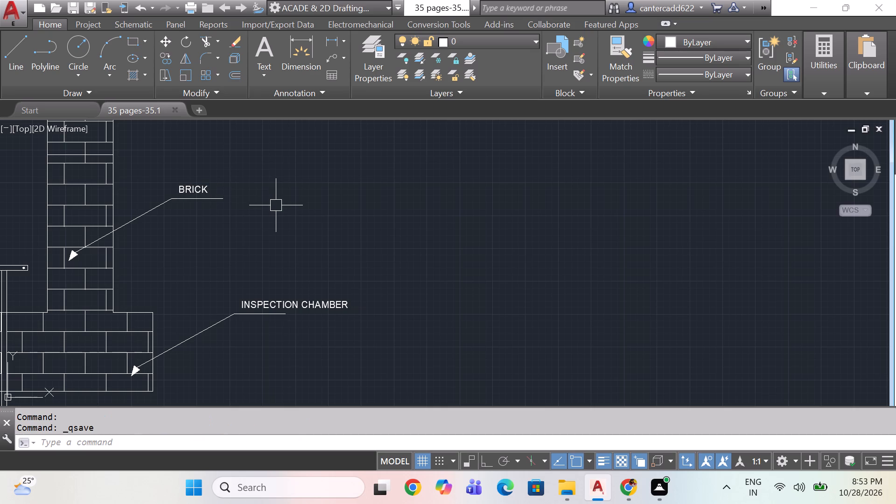
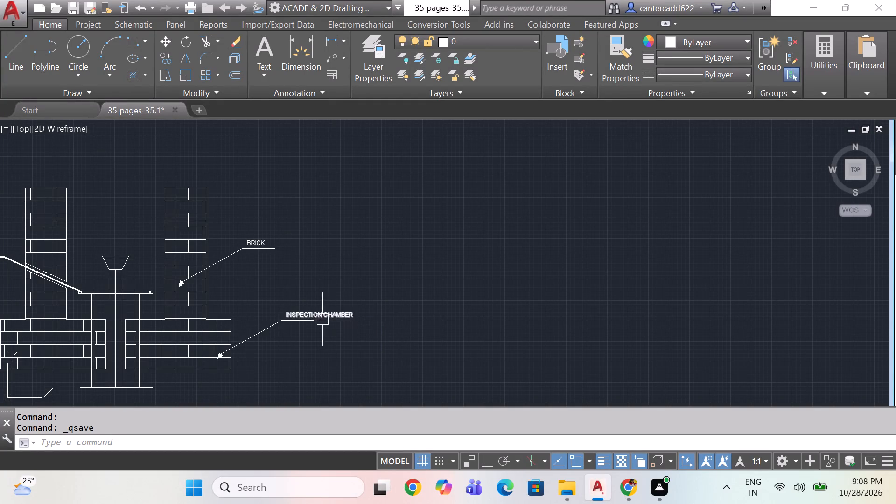
# Copy the BRICK leader and label, placing the arrow tip where the central pipe's outer edge meets the horizontal plate.
pyautogui.scroll(-1, 283, 299)
pyautogui.moveTo(274, 293); pyautogui.dragTo(311, 306, button='middle')
pyautogui.scroll(2, 272, 278)
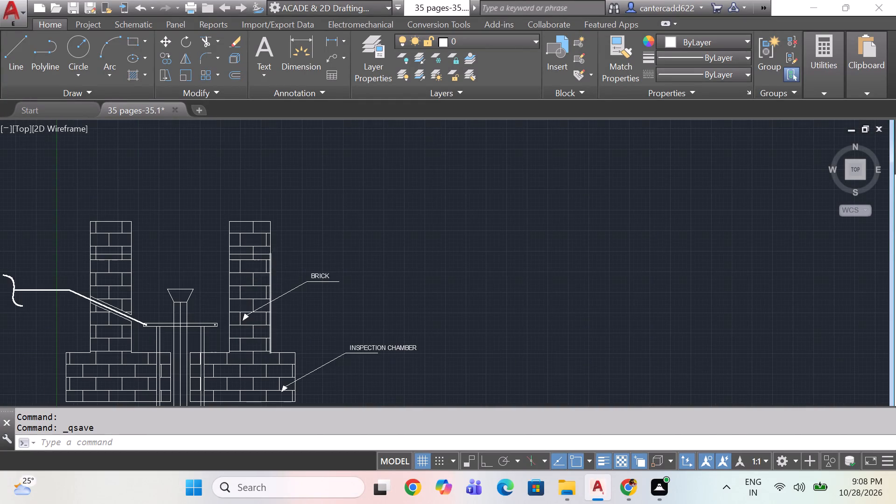
pyautogui.moveTo(382, 353); pyautogui.dragTo(364, 325)
pyautogui.click(319, 245)
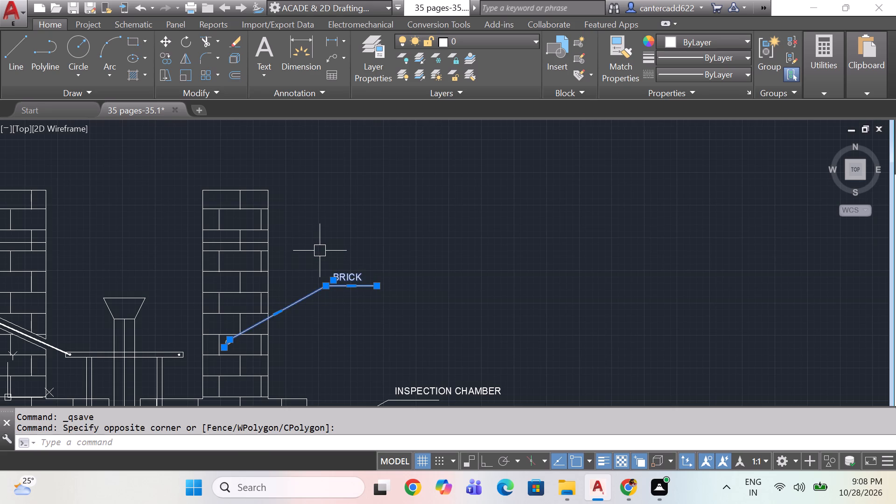
pyautogui.hotkey('ctrl', 'c')
pyautogui.hotkey('ctrl', 'v')
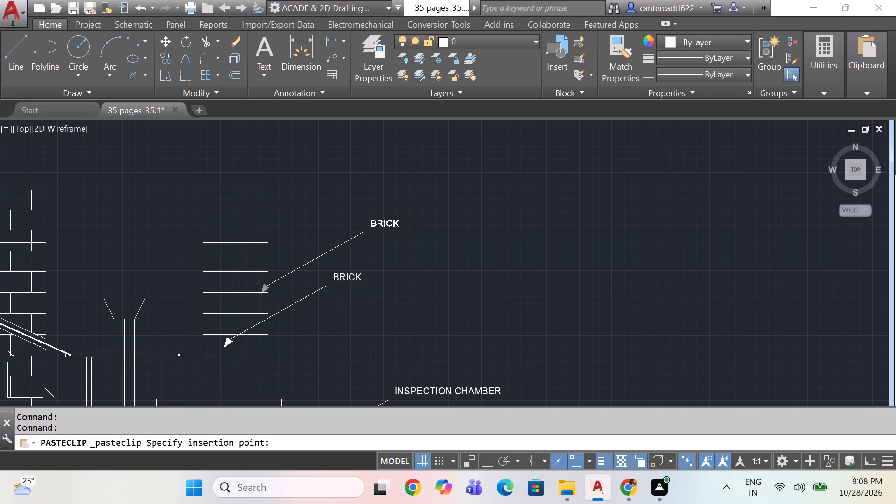
pyautogui.click(136, 347)
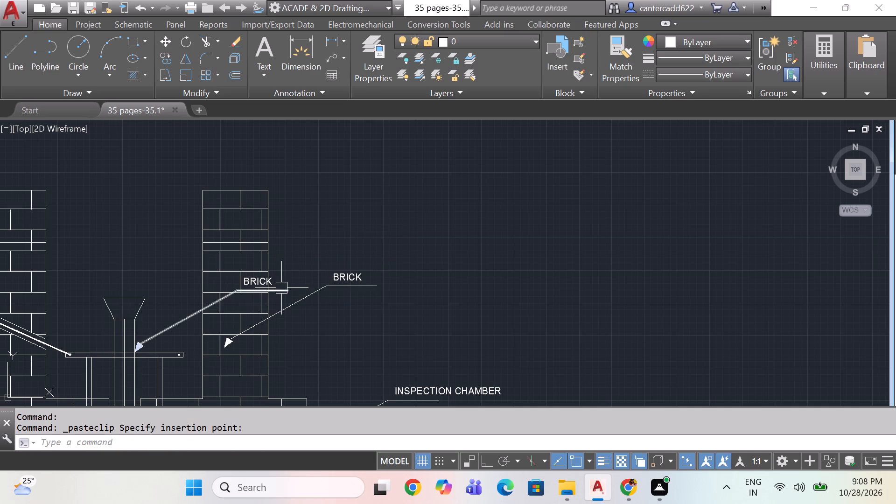
# Stretch the copied leader's landing to a point above the right brick wall and place its BRICK label on the landing.
pyautogui.click(280, 289)
pyautogui.moveTo(262, 293); pyautogui.dragTo(268, 288)
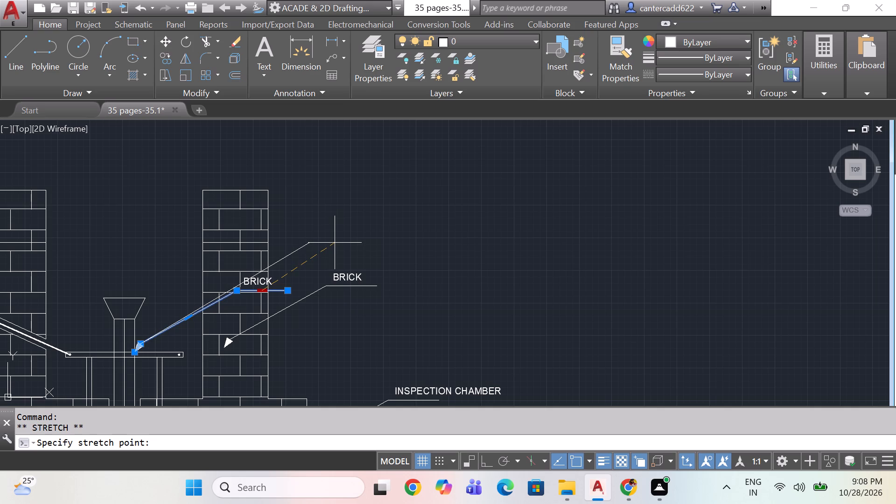
pyautogui.click(334, 157)
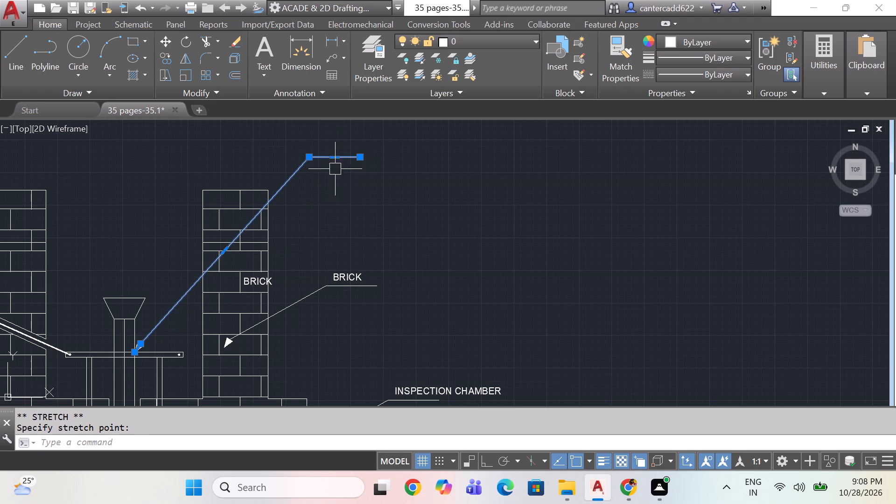
pyautogui.click(252, 283)
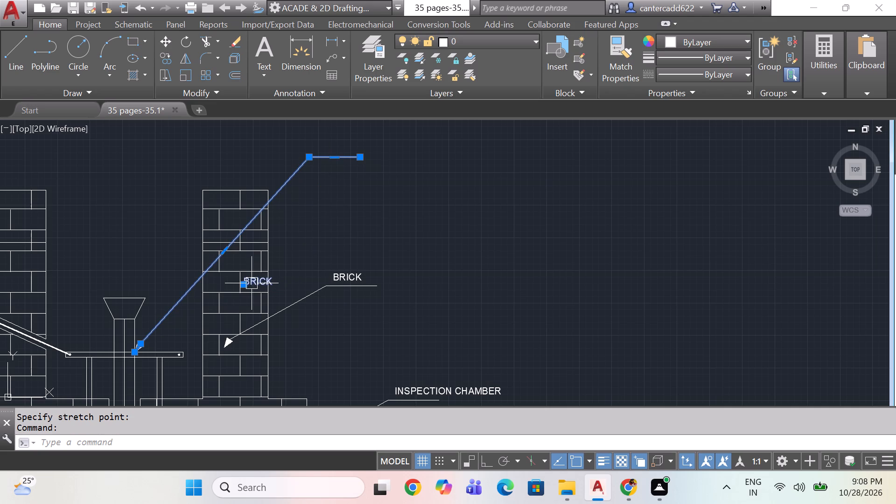
pyautogui.click(241, 284)
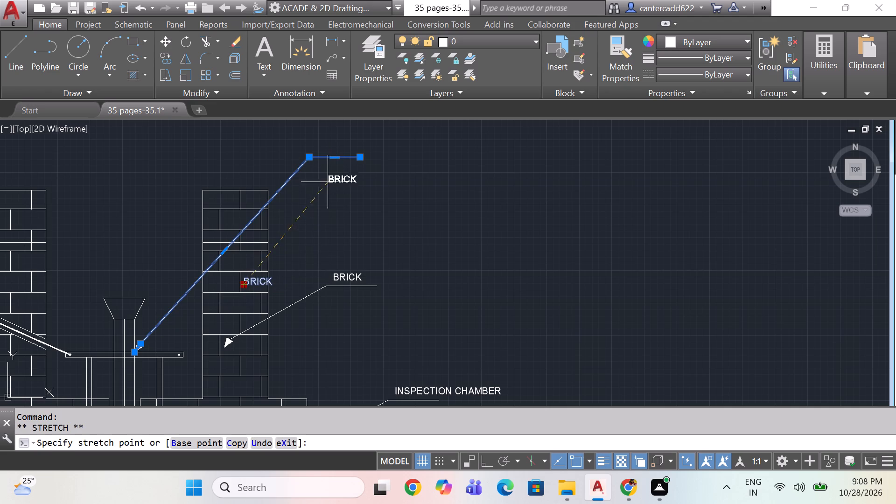
pyautogui.scroll(2, 330, 123)
pyautogui.moveTo(301, 183); pyautogui.dragTo(280, 203, button='middle')
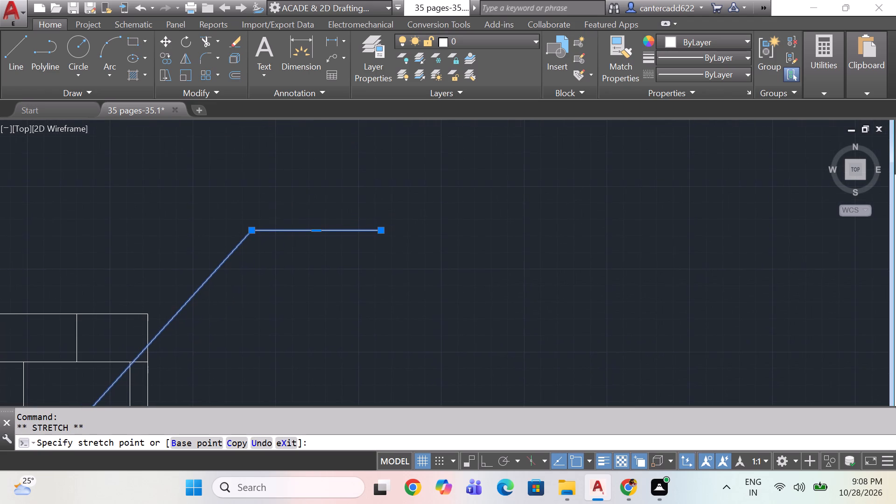
pyautogui.click(269, 211)
# Replace the copied BRICK label's text above the right wall with DETAIL-B.
pyautogui.doubleClick(299, 204)
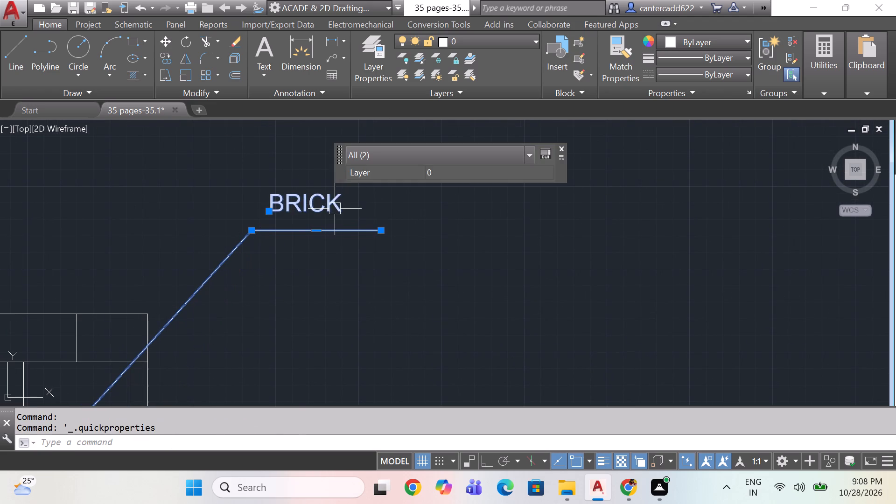
pyautogui.press('Escape')
pyautogui.doubleClick(328, 210)
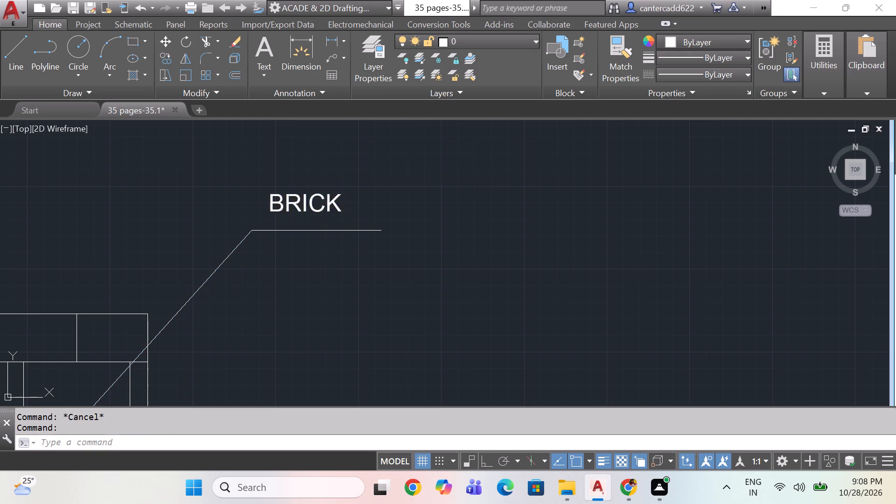
pyautogui.write('DETAU')
pyautogui.press('BackSpace')
pyautogui.write('IL')
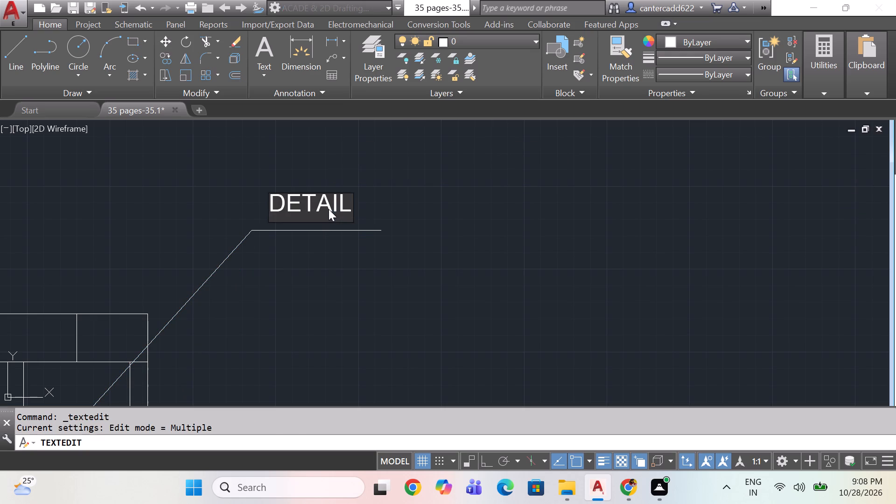
pyautogui.write('-B')
pyautogui.click(463, 229)
pyautogui.scroll(-2, 456, 227)
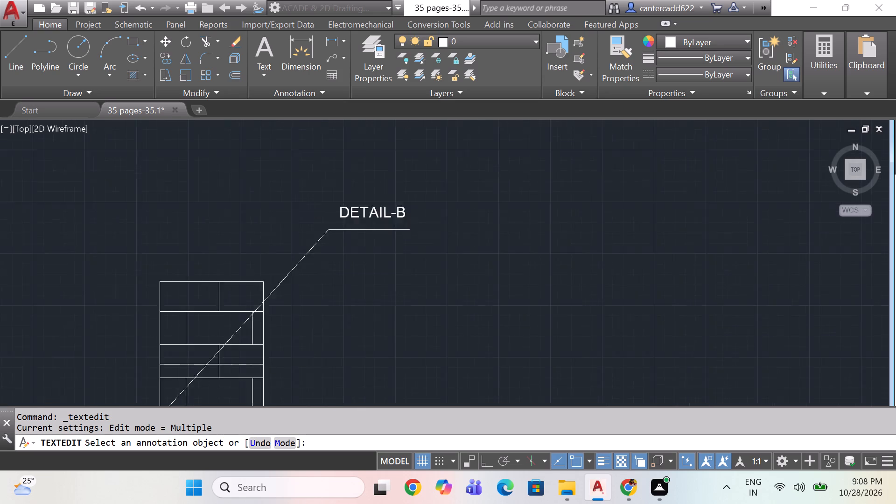
pyautogui.middleClick(448, 238)
pyautogui.press('Escape')
# Copy the DETAIL-B leader and label by the arrow tip to the top edge of the funnel.
pyautogui.moveTo(396, 249); pyautogui.dragTo(389, 243)
pyautogui.click(371, 225)
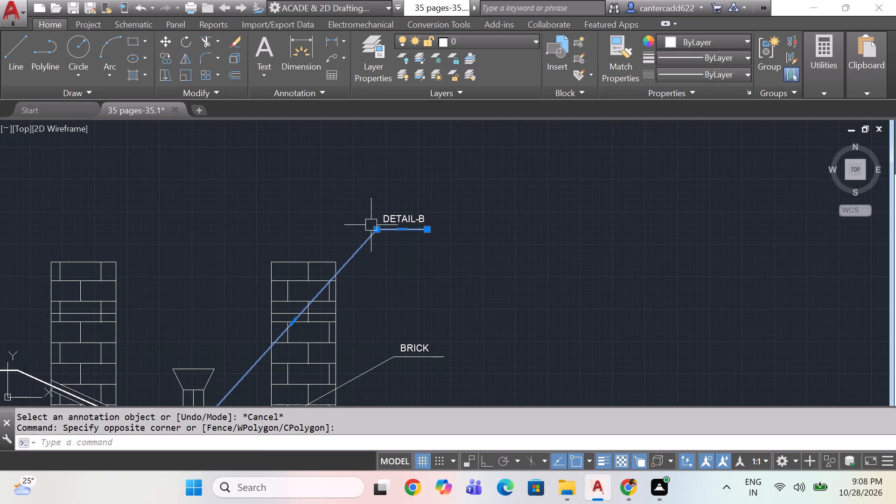
pyautogui.moveTo(451, 253); pyautogui.dragTo(420, 237)
pyautogui.click(351, 189)
pyautogui.moveTo(419, 220); pyautogui.dragTo(427, 189, button='middle')
pyautogui.press('c')
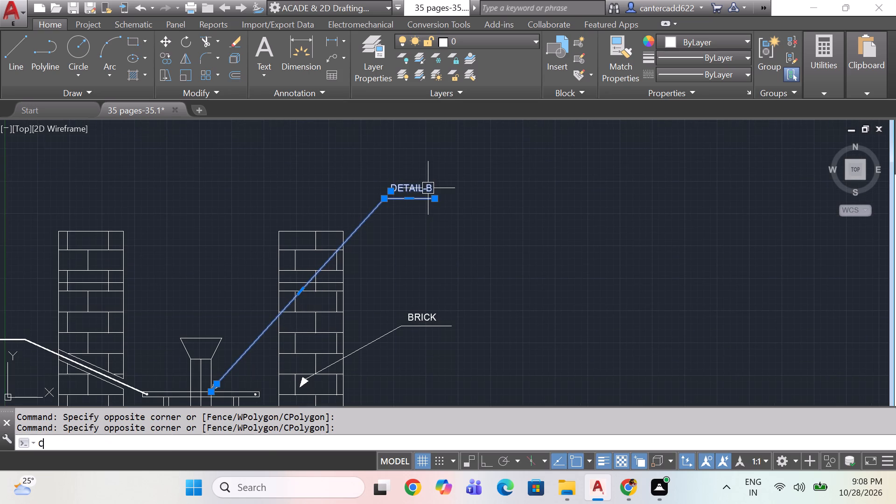
pyautogui.press('o')
pyautogui.press('space')
pyautogui.moveTo(210, 390); pyautogui.dragTo(210, 385)
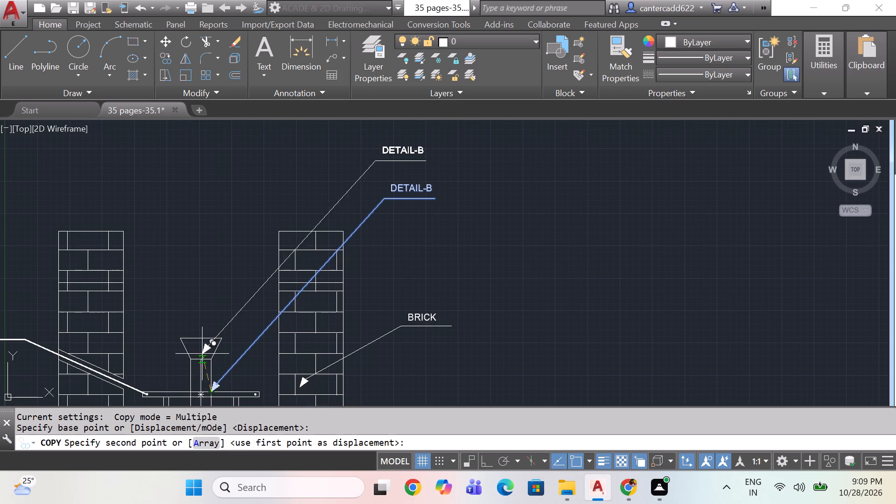
pyautogui.click(202, 336)
pyautogui.moveTo(450, 253); pyautogui.dragTo(451, 253, button='middle')
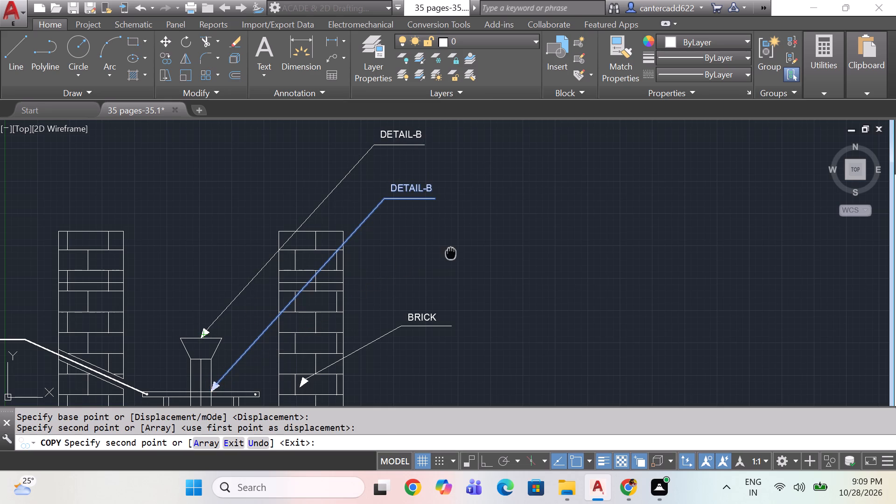
pyautogui.moveTo(451, 253); pyautogui.dragTo(444, 308, button='middle')
pyautogui.press('Escape')
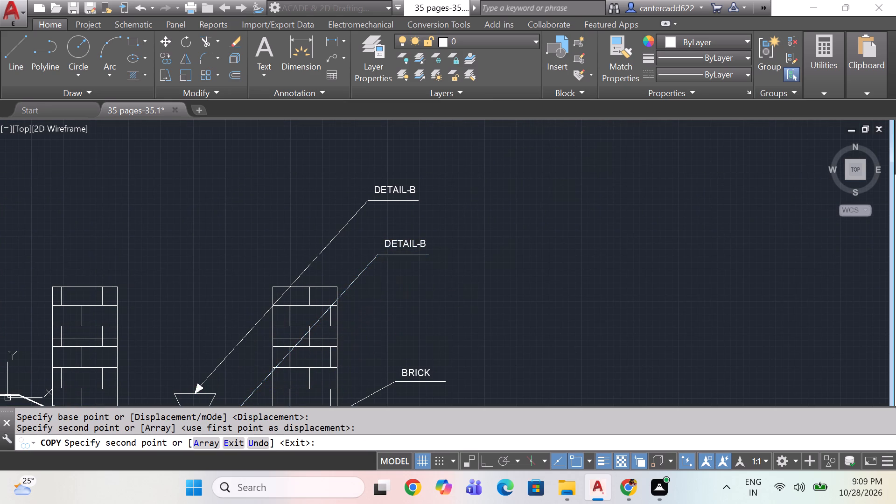
# Replace the upper copied DETAIL-B label's text with FUNNEL.
pyautogui.doubleClick(401, 185)
pyautogui.write('FU')
pyautogui.write('NNEL')
pyautogui.click(574, 292)
pyautogui.scroll(-2, 564, 289)
pyautogui.moveTo(563, 294); pyautogui.dragTo(598, 307, button='middle')
pyautogui.scroll(2, 525, 294)
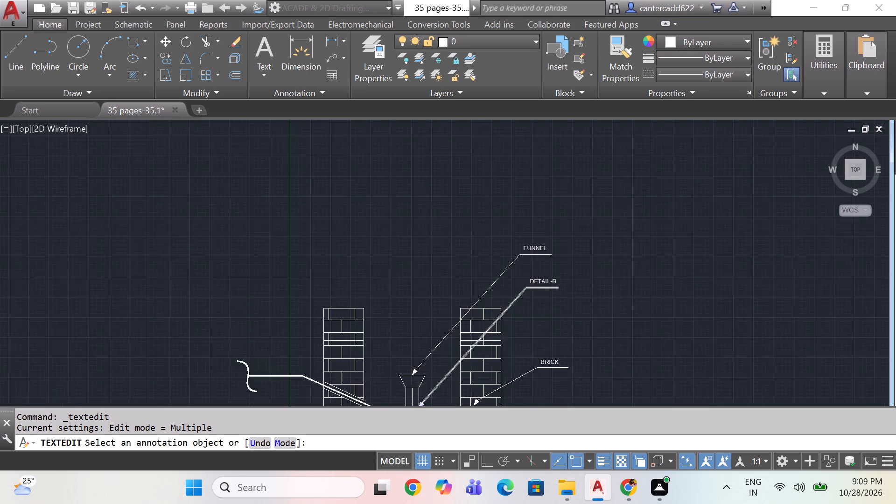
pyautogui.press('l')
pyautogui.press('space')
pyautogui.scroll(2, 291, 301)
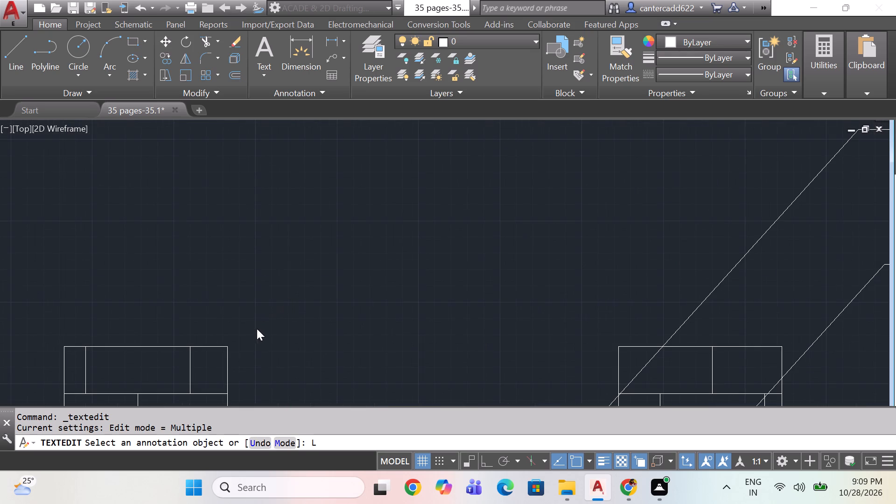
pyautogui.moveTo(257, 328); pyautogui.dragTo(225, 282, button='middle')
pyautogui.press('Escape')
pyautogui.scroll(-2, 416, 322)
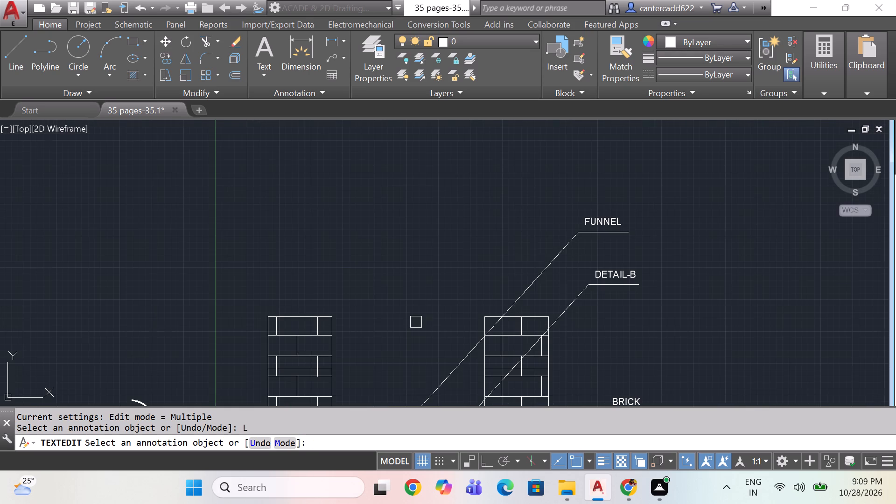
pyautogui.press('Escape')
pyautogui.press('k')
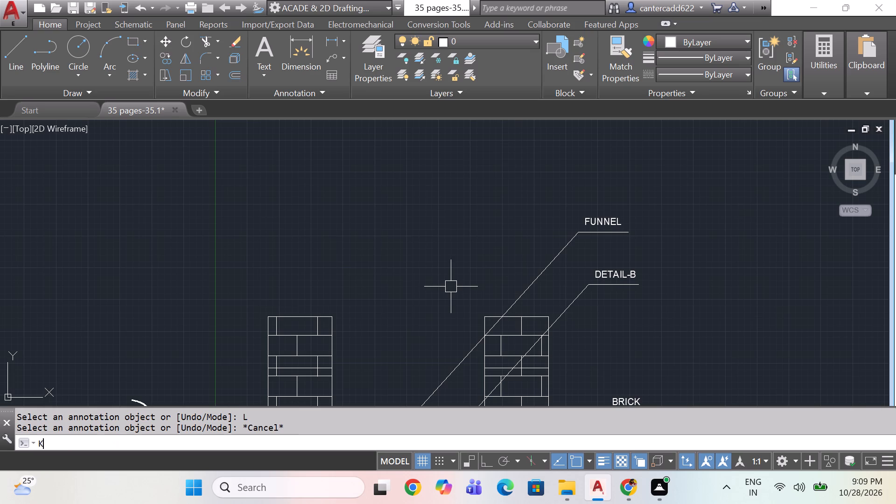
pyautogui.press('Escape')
# Draw a horizontal line joining the inner top corners of the two brick walls.
pyautogui.press('l')
pyautogui.press('space')
pyautogui.scroll(1, 404, 317)
pyautogui.moveTo(401, 317); pyautogui.dragTo(311, 291, button='middle')
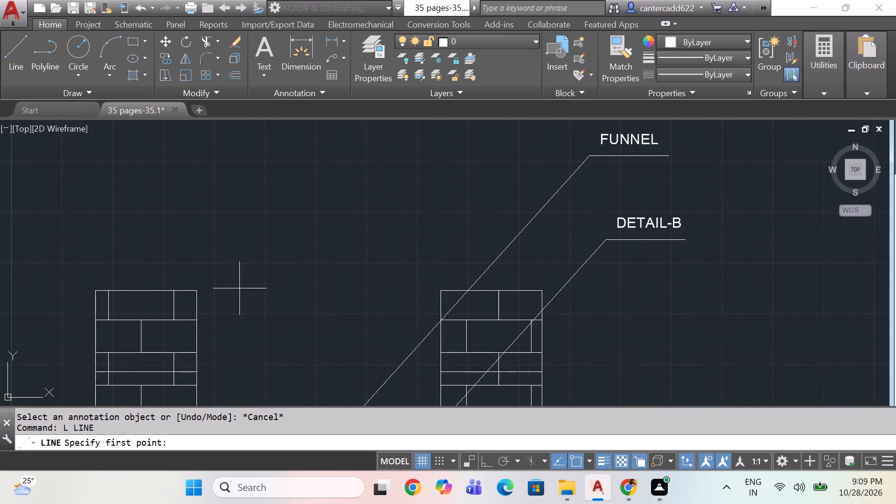
pyautogui.moveTo(196, 288); pyautogui.dragTo(202, 288)
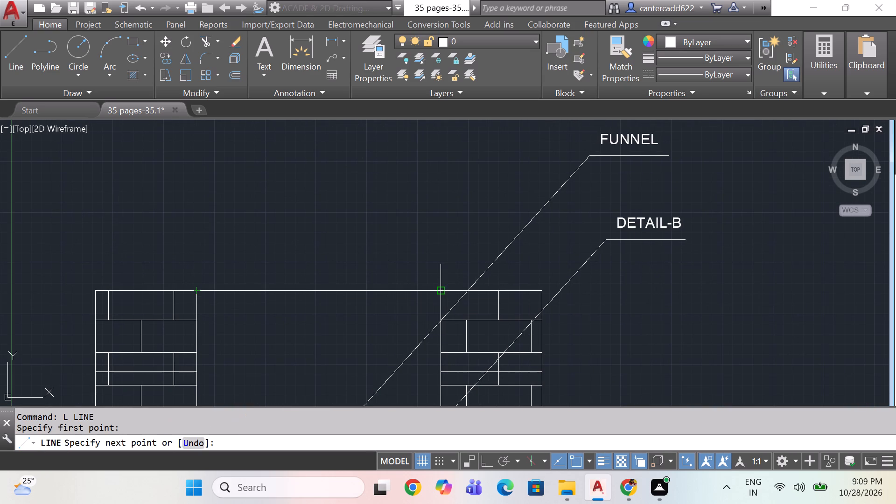
pyautogui.click(444, 292)
pyautogui.press('space')
# Offset the horizontal line between the wall tops downward by 10.
pyautogui.press('o')
pyautogui.press('space')
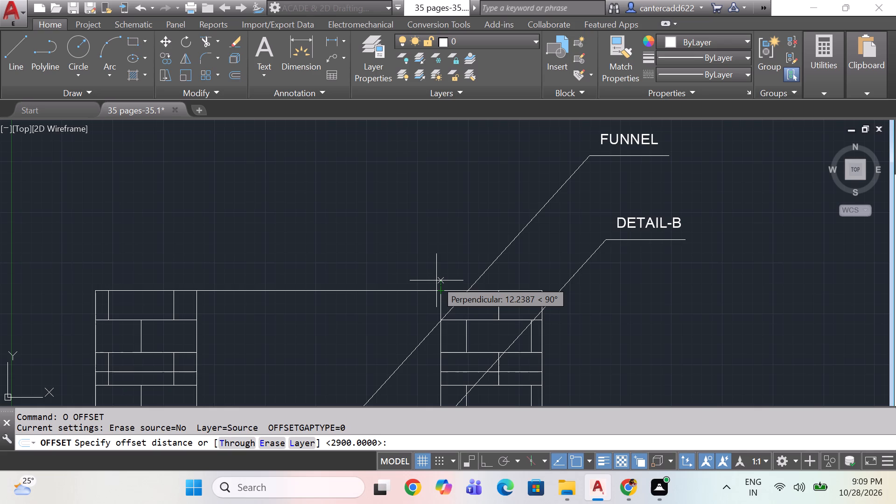
pyautogui.write('10')
pyautogui.press('space')
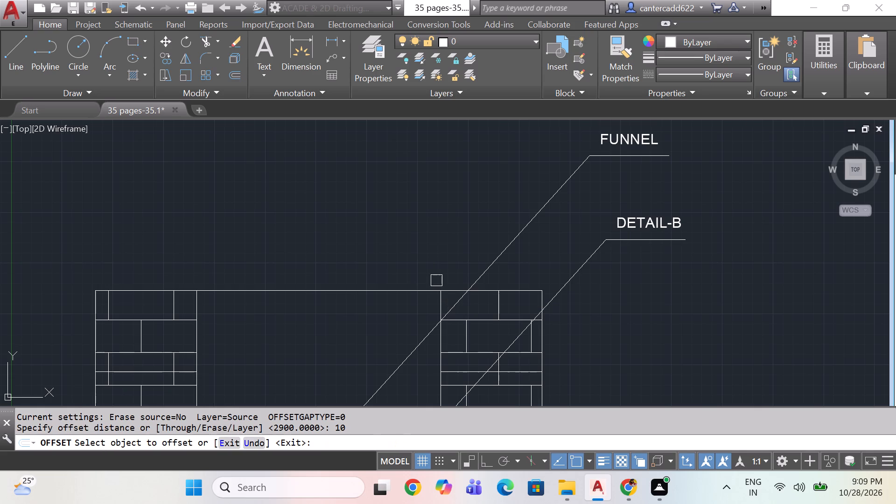
pyautogui.click(411, 290)
pyautogui.click(396, 309)
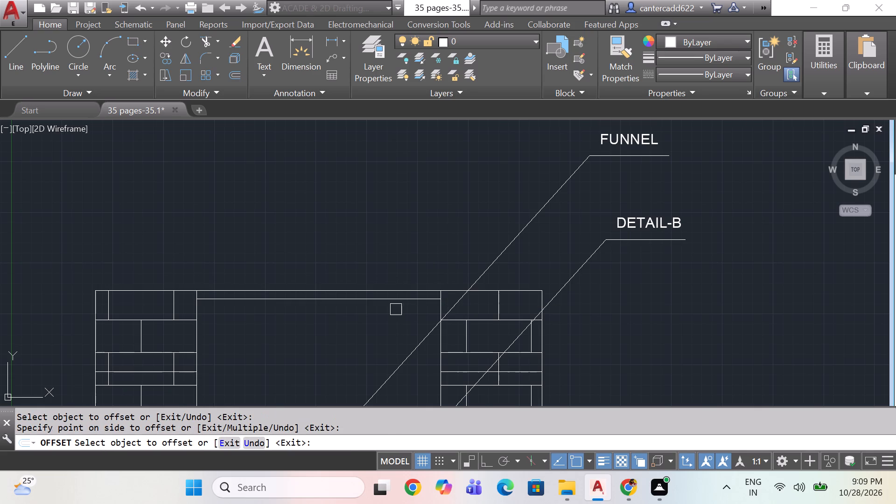
pyautogui.scroll(-1, 390, 307)
pyautogui.moveTo(390, 307); pyautogui.dragTo(387, 275, button='middle')
pyautogui.press('Escape')
pyautogui.scroll(-1, 390, 262)
pyautogui.middleClick(390, 257)
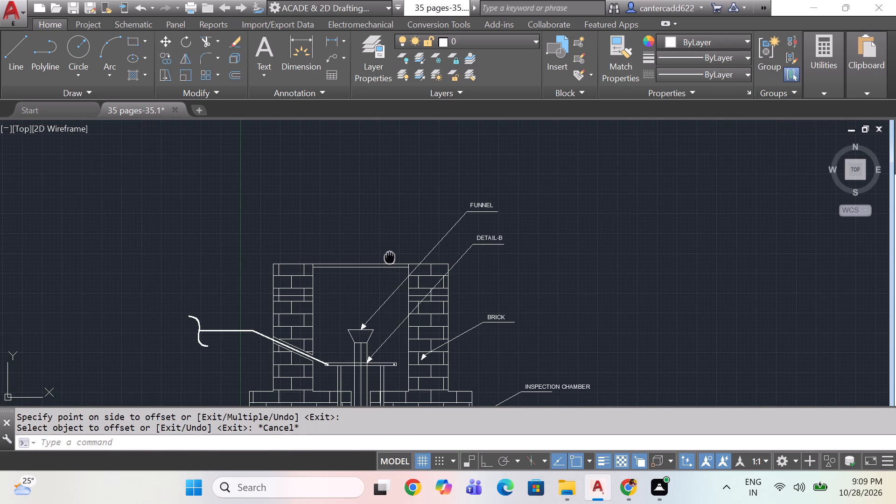
# Copy the FUNNEL leader without its label, placing the arrow tip on the top line between the brick walls.
pyautogui.scroll(1, 428, 250)
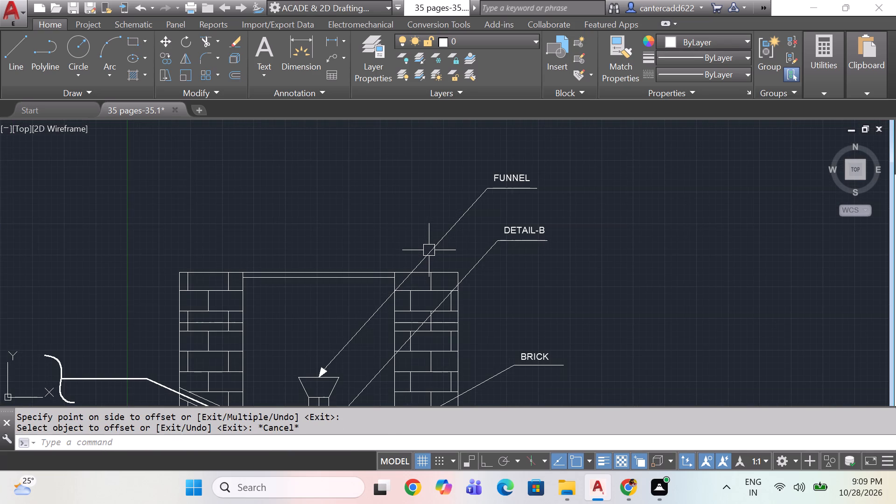
pyautogui.click(428, 250)
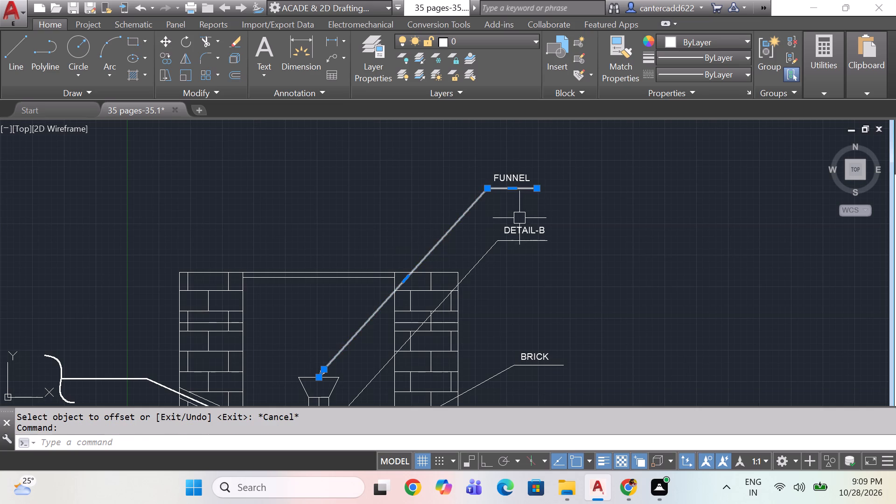
pyautogui.hotkey('ctrl', 'c')
pyautogui.hotkey('ctrl', 'v')
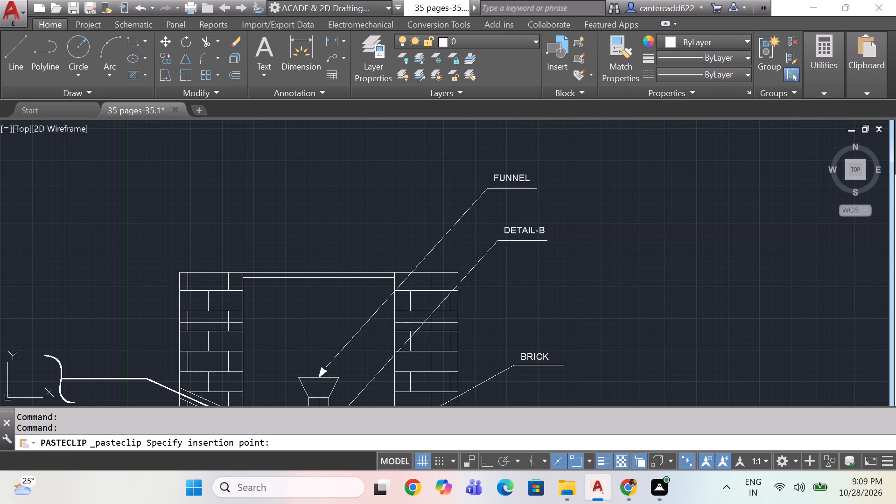
pyautogui.click(351, 273)
# Stretch the new leader's landing down to just above the FUNNEL label.
pyautogui.moveTo(453, 214); pyautogui.dragTo(424, 273, button='middle')
pyautogui.click(522, 139)
pyautogui.moveTo(516, 141); pyautogui.dragTo(509, 157)
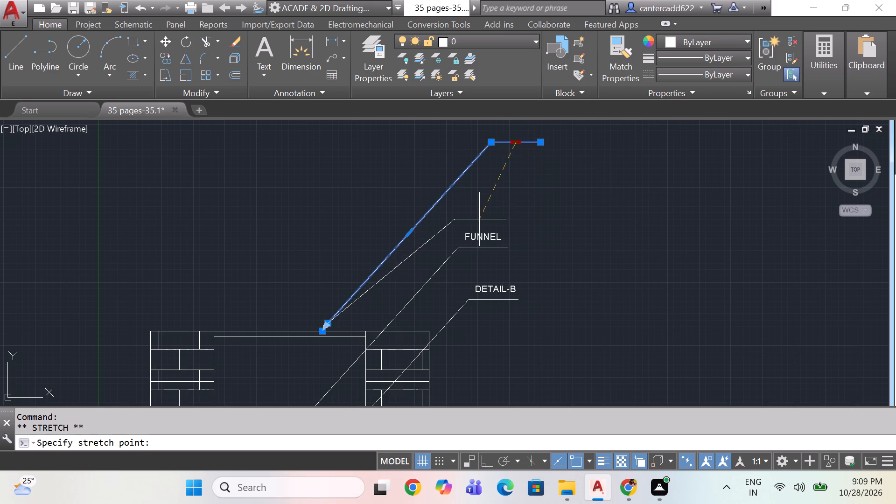
pyautogui.click(480, 220)
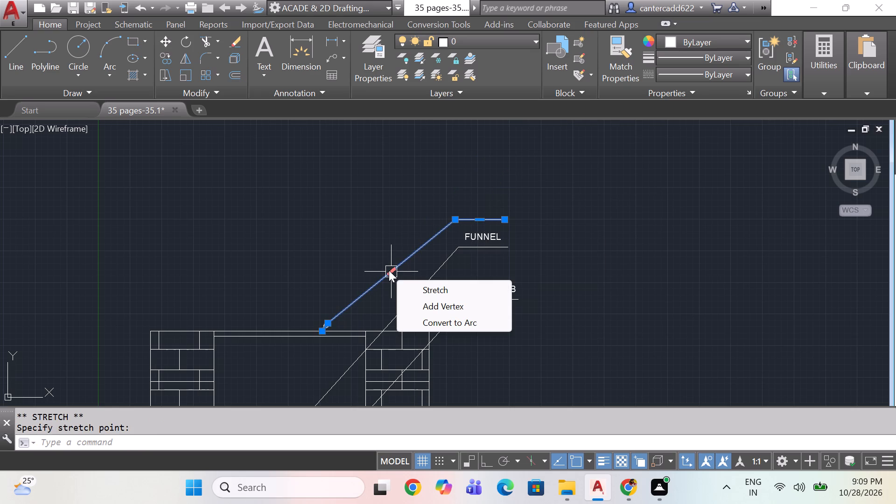
pyautogui.scroll(1, 472, 242)
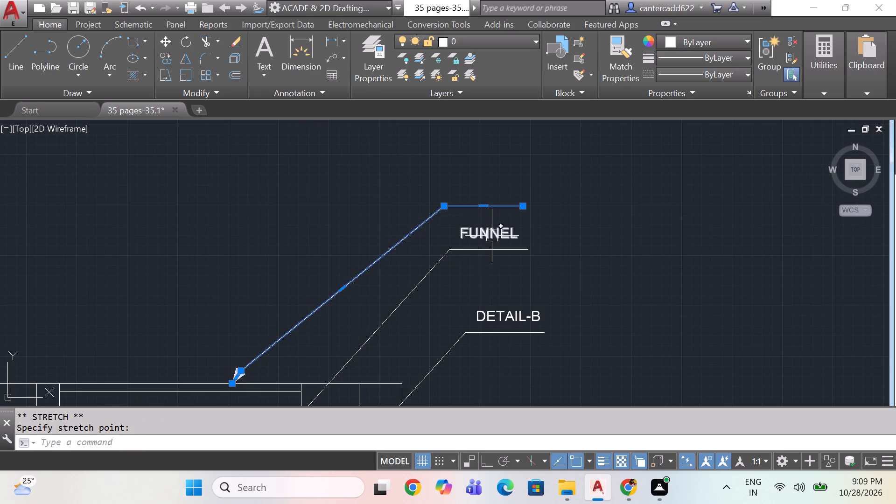
# Copy the FUNNEL label and place the copy just above the landing of the new top leader.
pyautogui.press('Escape')
pyautogui.click(494, 234)
pyautogui.hotkey('ctrl', 'c')
pyautogui.hotkey('ctrl', 'v')
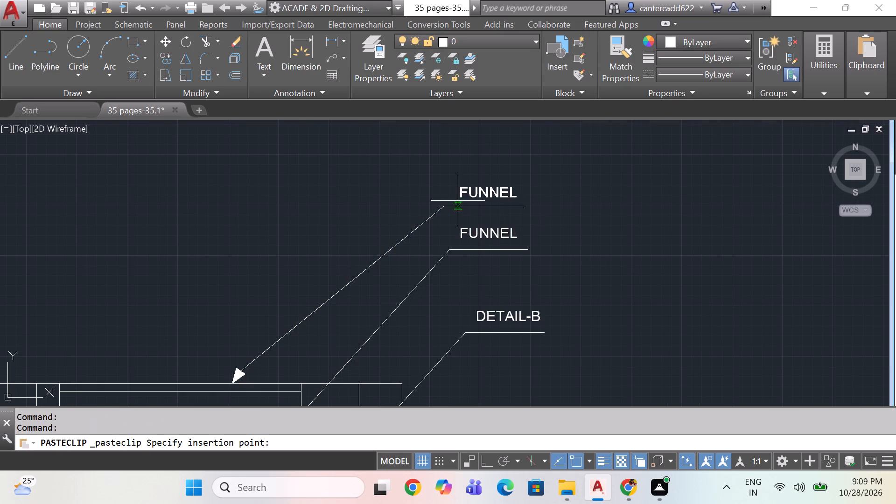
pyautogui.click(455, 199)
# Change the copied label's text to CI COVER.
pyautogui.doubleClick(483, 190)
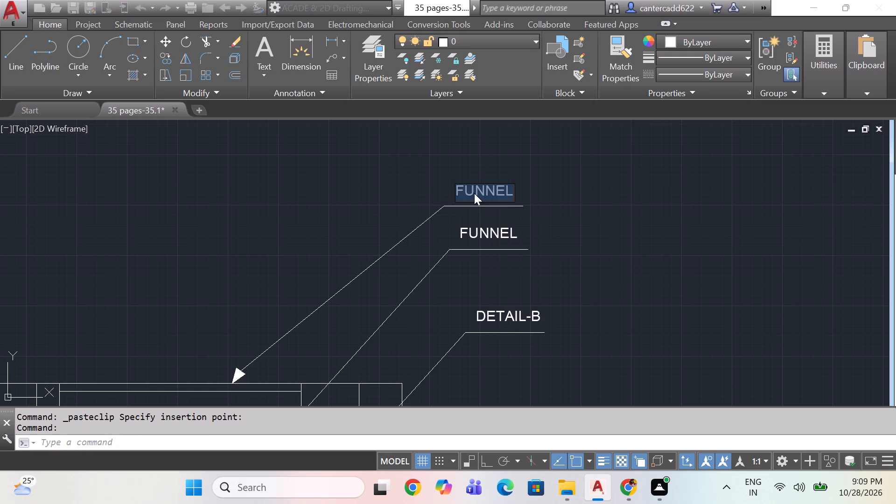
pyautogui.write('CI C')
pyautogui.write('OVER')
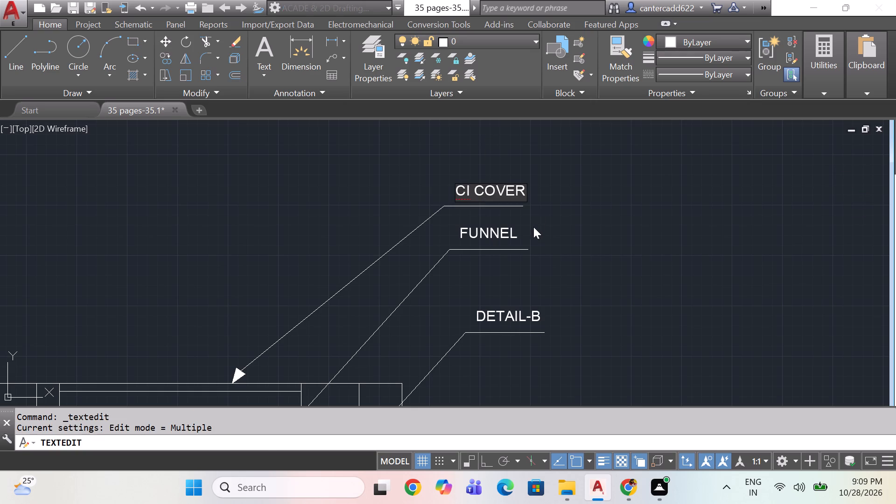
pyautogui.click(553, 217)
pyautogui.press('Escape')
# Mirror the CI COVER leader and label about the vertical centreline of the top cover, keeping the originals.
pyautogui.moveTo(539, 173); pyautogui.dragTo(525, 177)
pyautogui.click(421, 223)
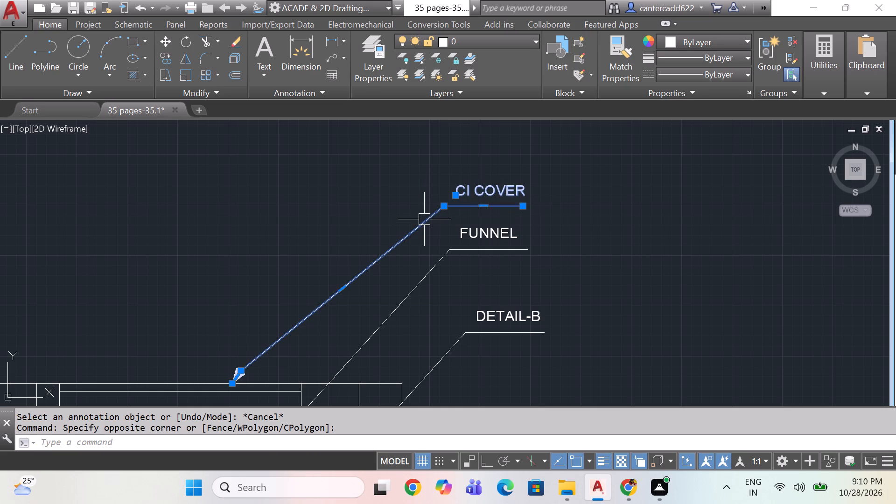
pyautogui.write('MI')
pyautogui.press('space')
pyautogui.scroll(-1, 244, 335)
pyautogui.moveTo(244, 335); pyautogui.dragTo(325, 301, button='middle')
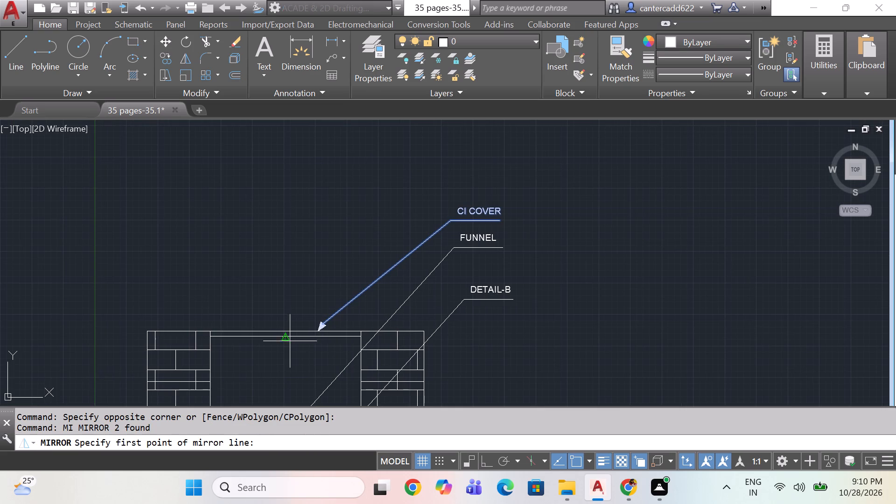
pyautogui.click(288, 330)
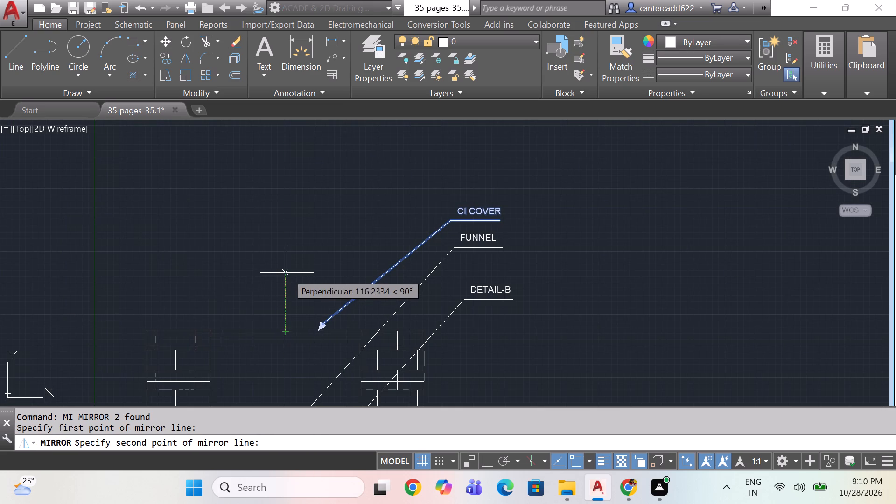
pyautogui.click(287, 273)
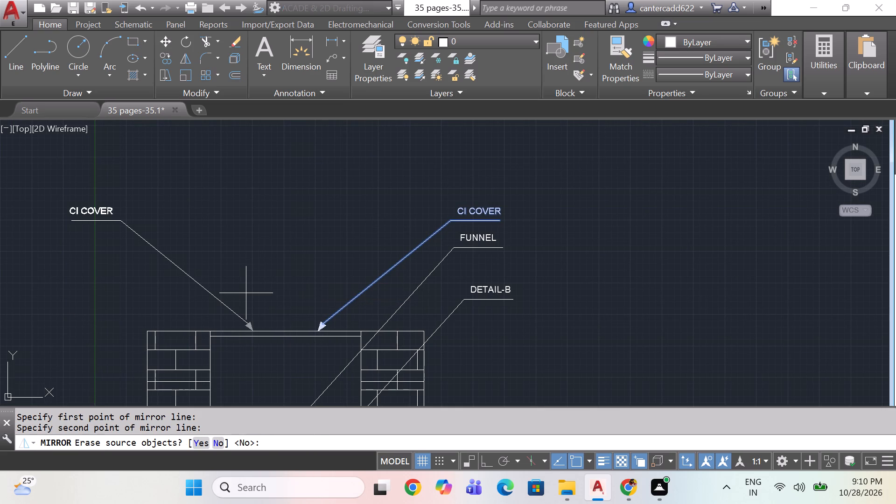
pyautogui.press('space')
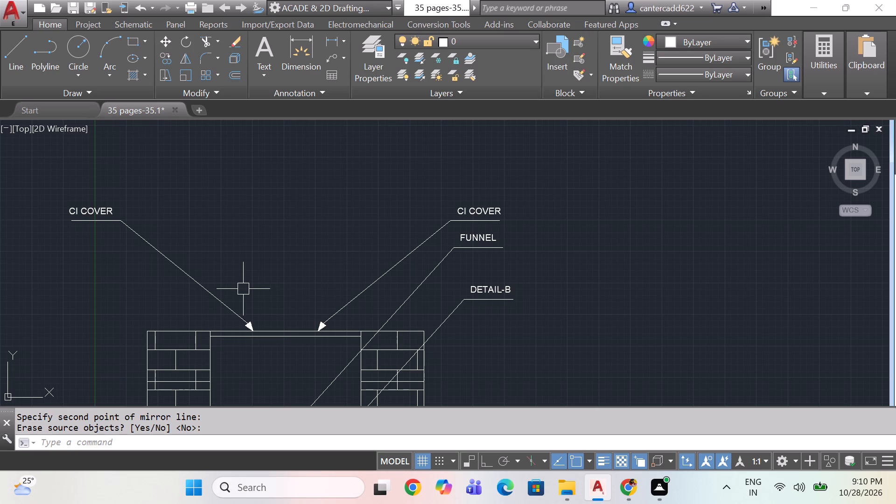
# Stretch the DETAIL-B label and its leader landing straight down, leaving the arrow tip in place.
pyautogui.scroll(-1, 239, 294)
pyautogui.moveTo(437, 373); pyautogui.dragTo(405, 317, button='middle')
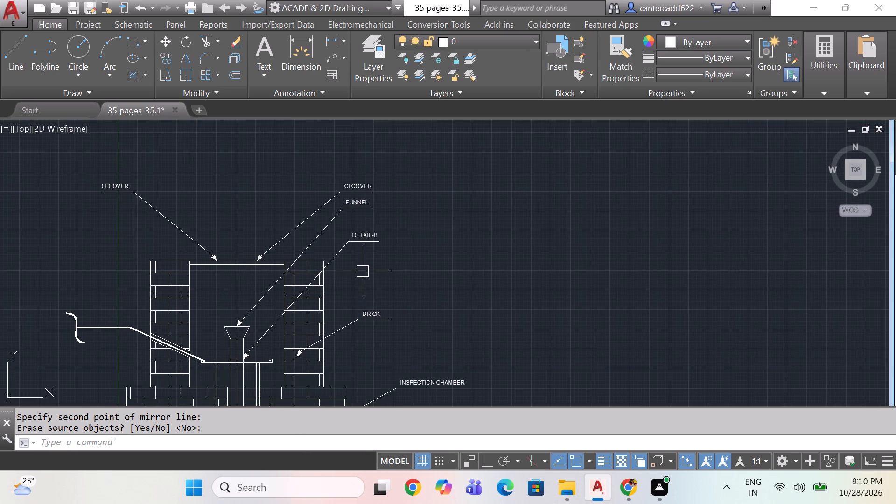
pyautogui.scroll(1, 361, 269)
pyautogui.click(397, 198)
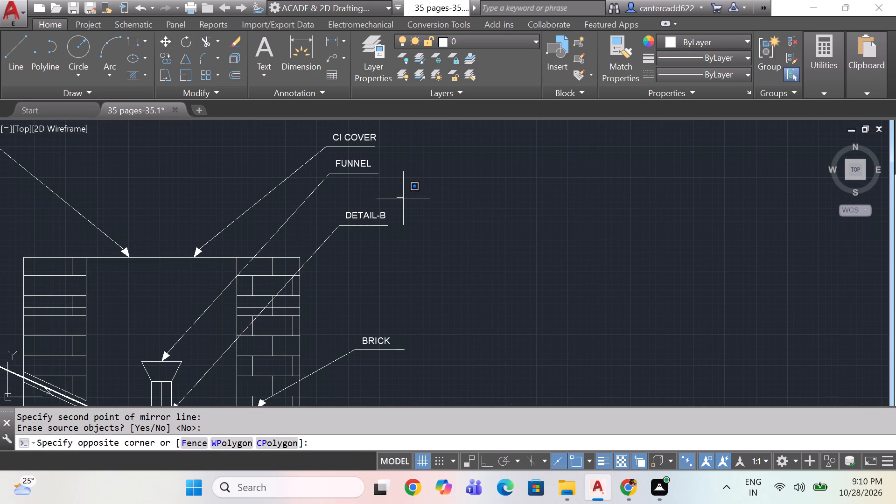
pyautogui.press('Escape')
pyautogui.write('S')
pyautogui.press('space')
pyautogui.moveTo(403, 197); pyautogui.dragTo(392, 203)
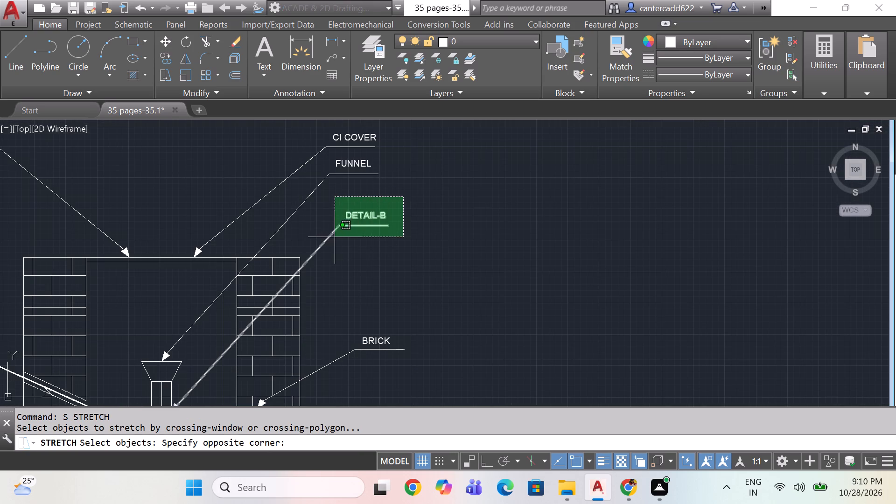
pyautogui.click(334, 237)
pyautogui.press('space')
pyautogui.click(393, 235)
pyautogui.click(393, 267)
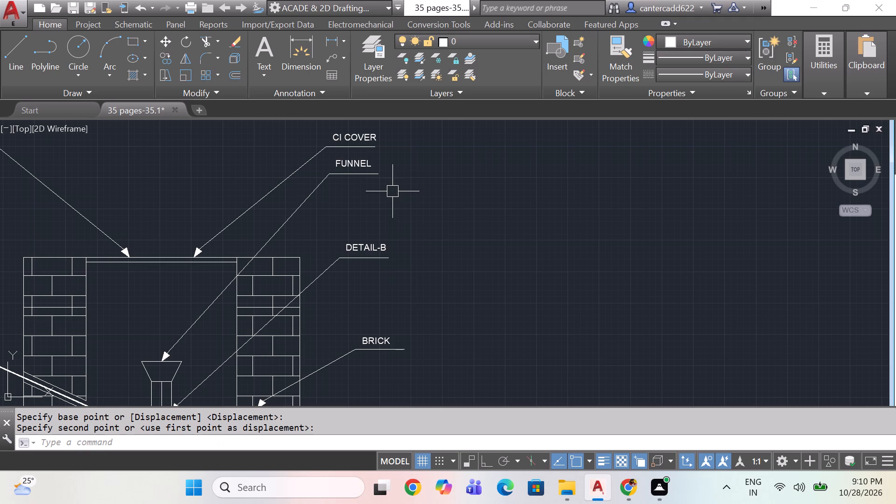
# Stretch the right-hand CI COVER and FUNNEL labels with their landings down to sit closer above DETAIL-B.
pyautogui.write('S')
pyautogui.press('space')
pyautogui.moveTo(403, 137); pyautogui.dragTo(405, 164, button='middle')
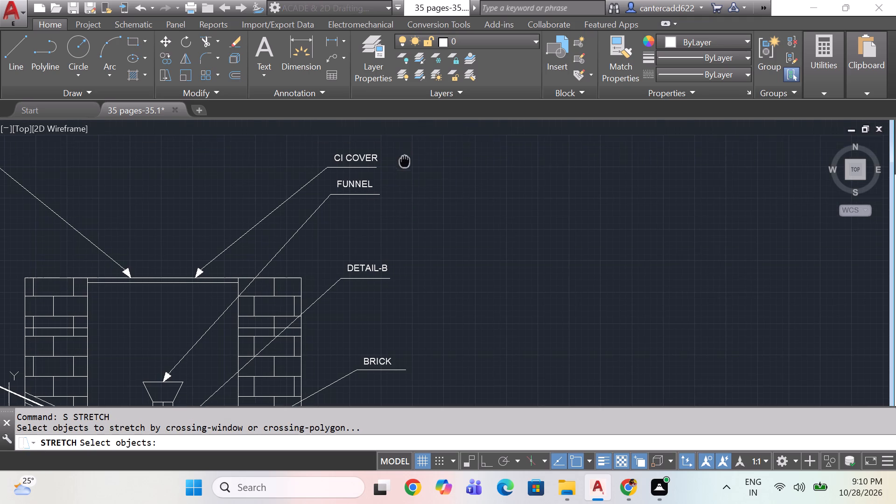
pyautogui.moveTo(405, 164); pyautogui.dragTo(405, 165, button='middle')
pyautogui.moveTo(407, 113); pyautogui.dragTo(400, 118)
pyautogui.moveTo(399, 126); pyautogui.dragTo(393, 133)
pyautogui.click(310, 222)
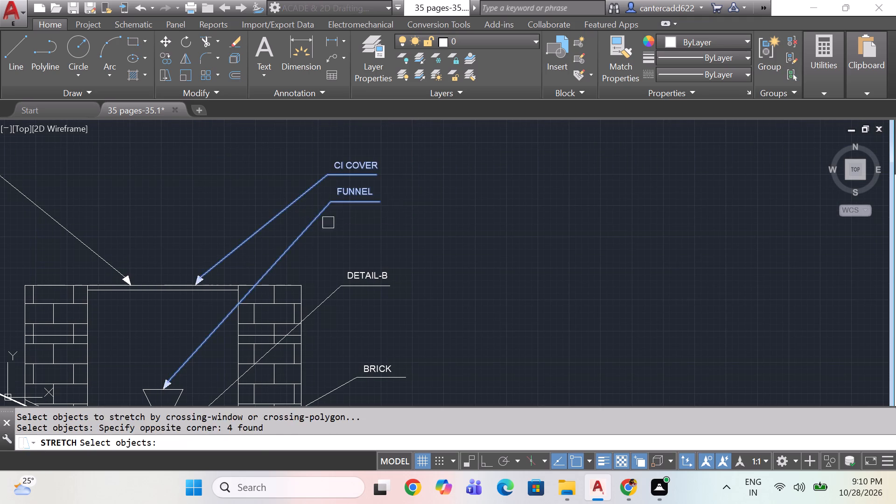
pyautogui.press('space')
pyautogui.click(410, 202)
pyautogui.click(414, 240)
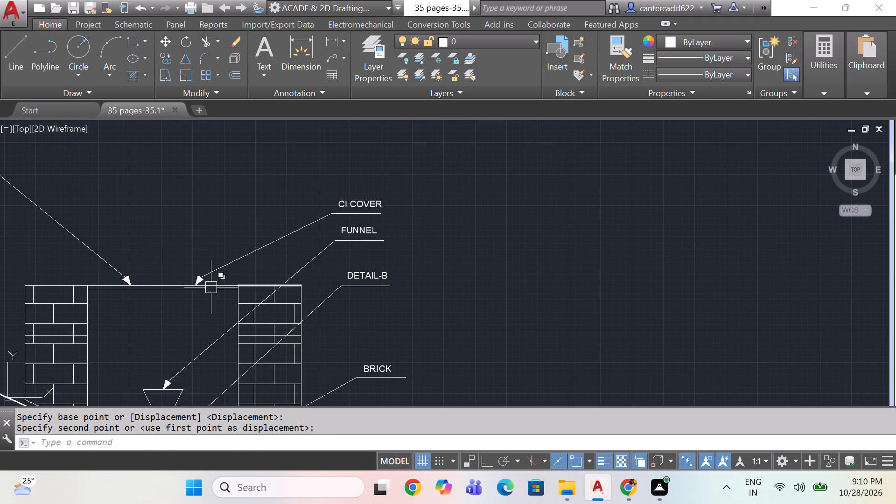
# Stretch the mirrored CI COVER label and landing down and inward, closer to the top of the left brick wall.
pyautogui.moveTo(211, 287); pyautogui.dragTo(355, 296, button='middle')
pyautogui.scroll(-1, 271, 244)
pyautogui.moveTo(271, 243); pyautogui.dragTo(291, 251, button='middle')
pyautogui.press('s')
pyautogui.press('space')
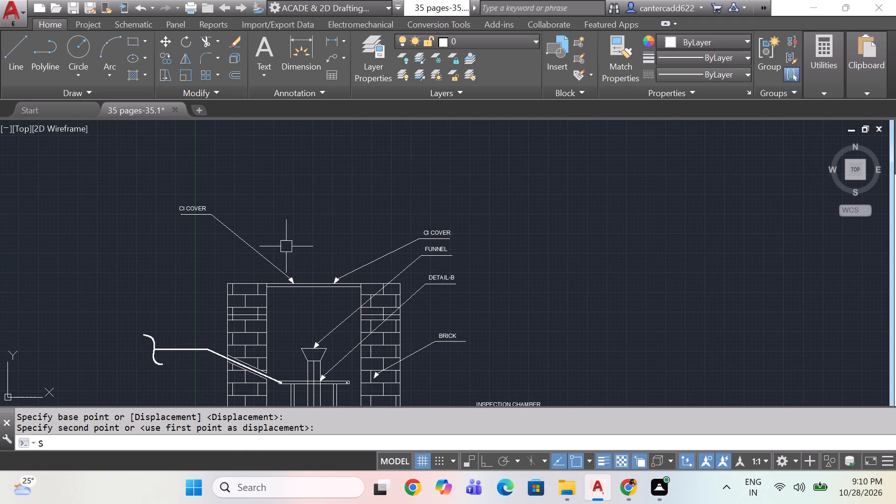
pyautogui.moveTo(231, 155); pyautogui.dragTo(228, 161)
pyautogui.click(157, 230)
pyautogui.press('space')
pyautogui.moveTo(156, 244); pyautogui.dragTo(156, 249)
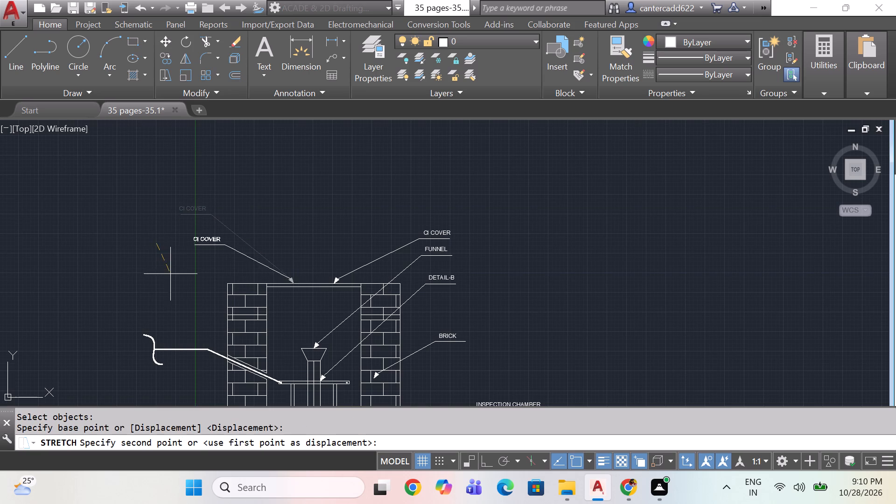
pyautogui.click(196, 269)
# Change the mirrored left-hand CI COVER label to LIFTING -100K.
pyautogui.moveTo(197, 266); pyautogui.dragTo(249, 270, button='middle')
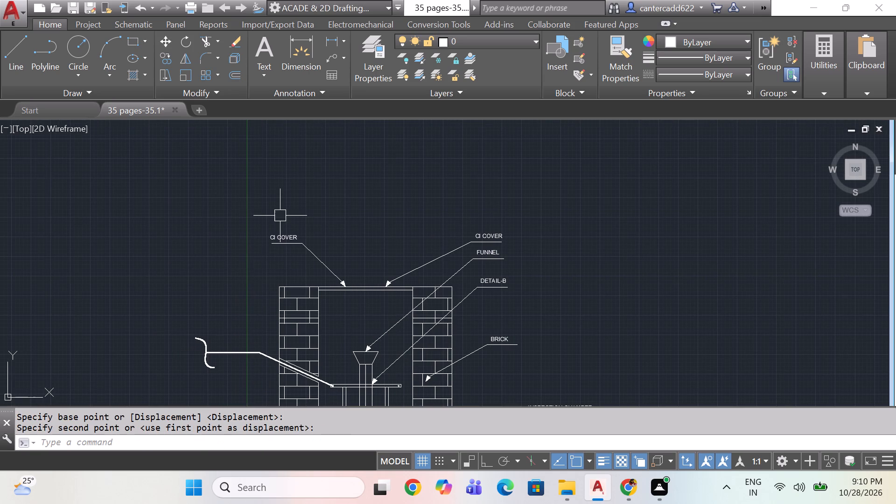
pyautogui.doubleClick(287, 230)
pyautogui.scroll(3, 286, 234)
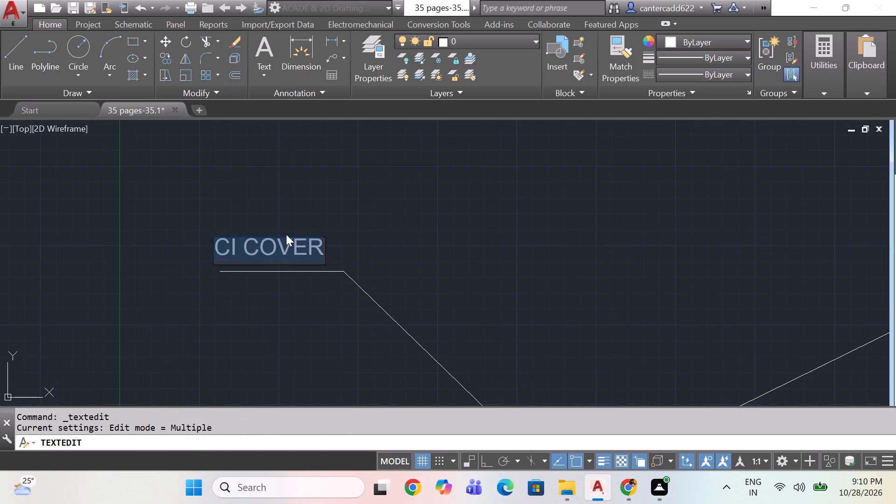
pyautogui.write('LI')
pyautogui.write('FT')
pyautogui.write('ING')
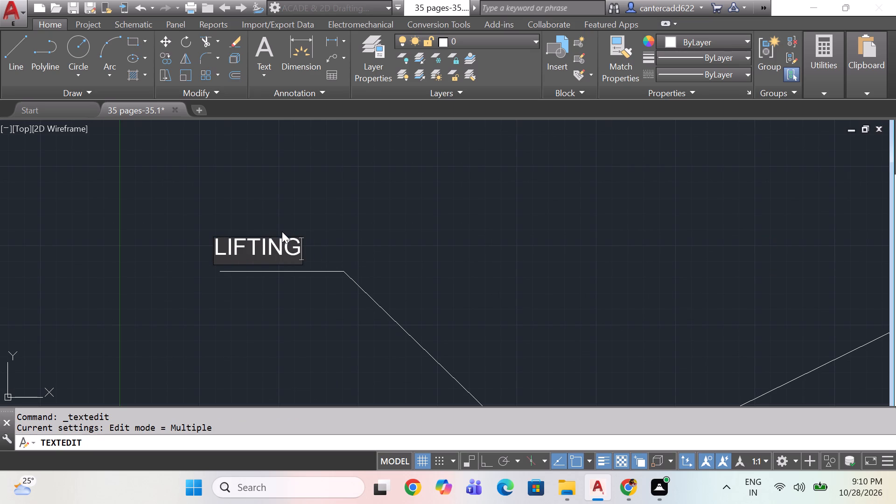
pyautogui.press('space')
pyautogui.write('-100')
pyautogui.press('k')
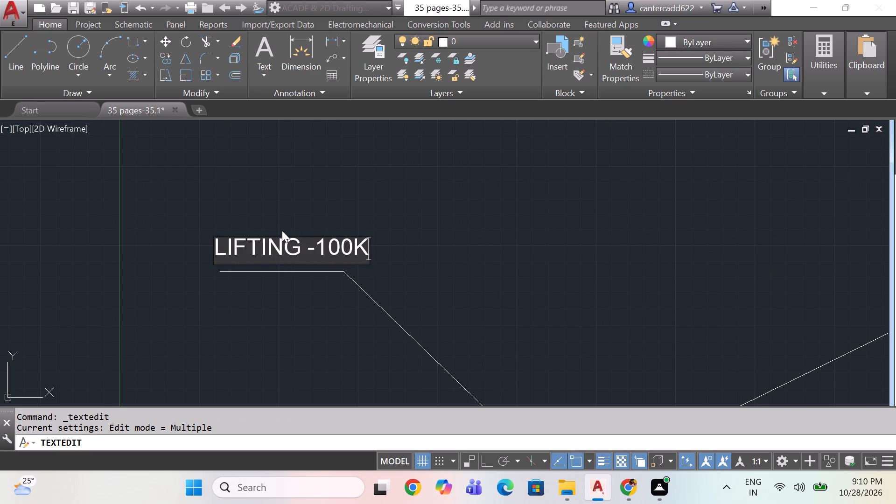
pyautogui.click(408, 238)
pyautogui.scroll(-1, 408, 238)
pyautogui.moveTo(409, 238); pyautogui.dragTo(325, 224, button='middle')
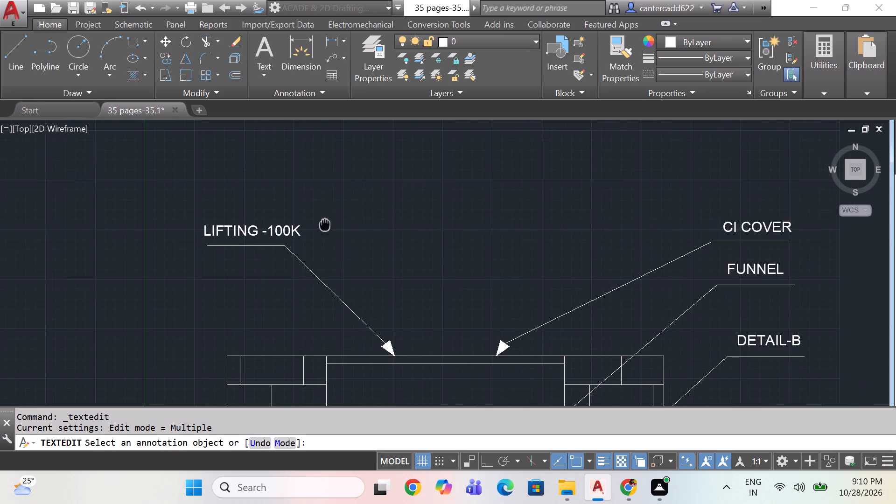
pyautogui.moveTo(325, 224); pyautogui.dragTo(324, 224, button='middle')
pyautogui.scroll(-2, 400, 232)
pyautogui.moveTo(467, 237); pyautogui.dragTo(395, 171, button='middle')
pyautogui.press('Escape')
# Mirror the FUNNEL leader and label about the funnel's vertical centreline, keeping the originals.
pyautogui.scroll(1, 464, 209)
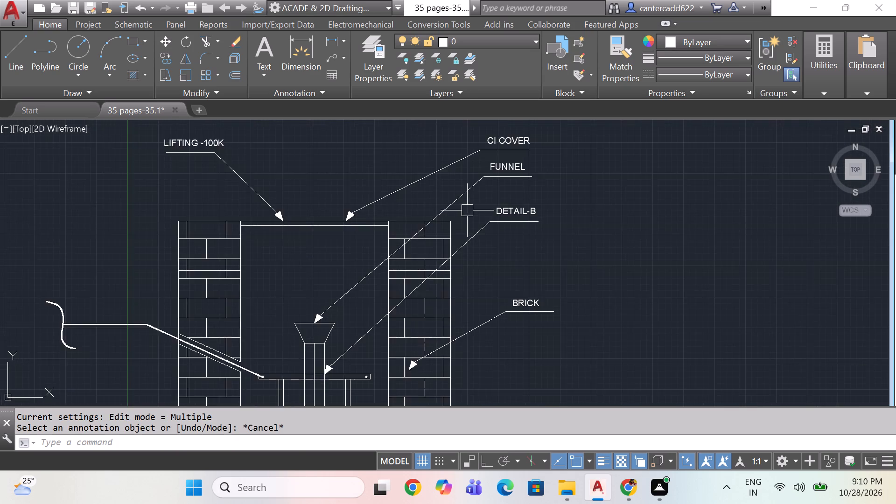
pyautogui.scroll(1, 467, 210)
pyautogui.click(536, 182)
pyautogui.click(478, 136)
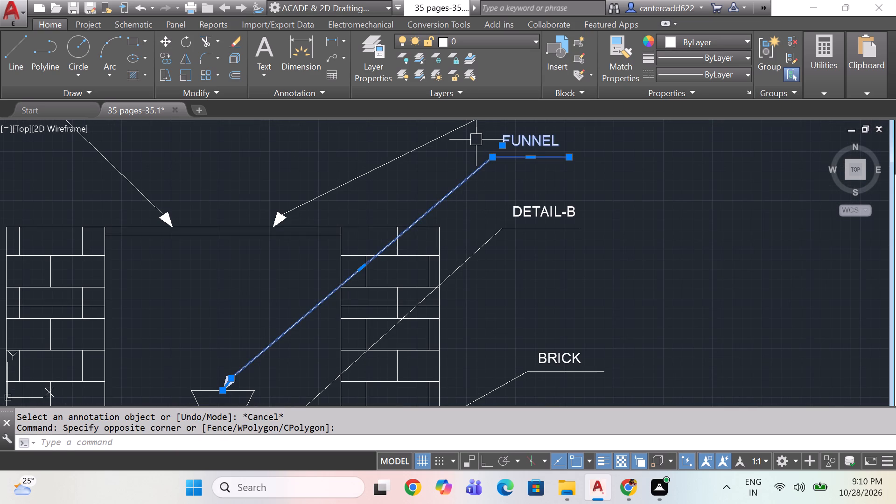
pyautogui.write('MI')
pyautogui.press('space')
pyautogui.moveTo(280, 304); pyautogui.dragTo(295, 207, button='middle')
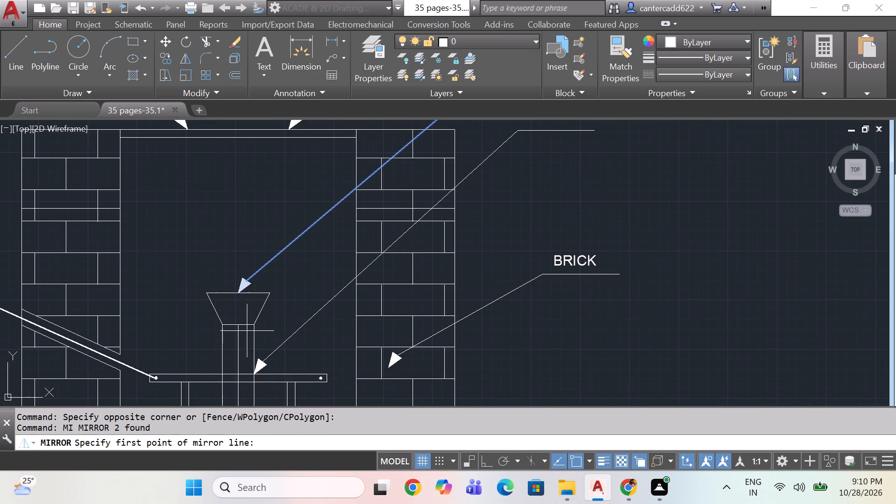
pyautogui.moveTo(238, 328); pyautogui.dragTo(238, 333)
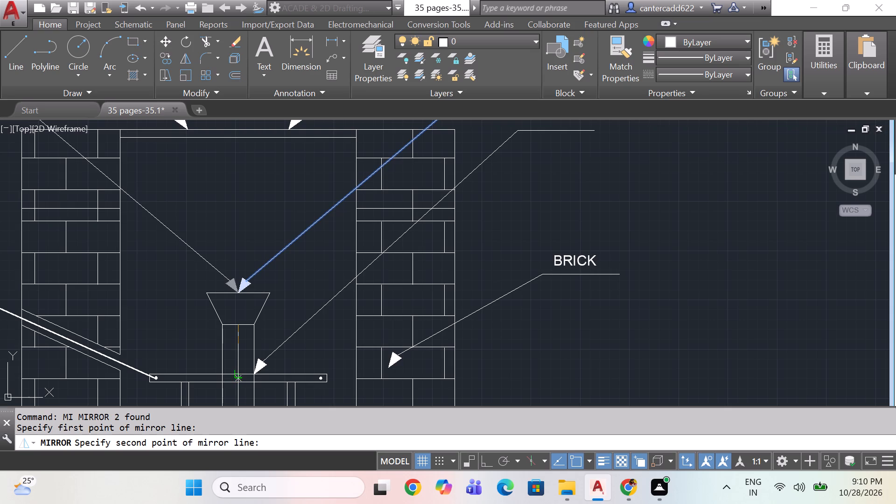
pyautogui.click(240, 372)
pyautogui.press('space')
# Move the mirrored FUNNEL leader and label so the arrow tip sits where the sloping pipe enters the left brick wall.
pyautogui.moveTo(217, 252); pyautogui.dragTo(205, 259)
pyautogui.click(189, 273)
pyautogui.scroll(-1, 188, 274)
pyautogui.moveTo(193, 273); pyautogui.dragTo(248, 269, button='middle')
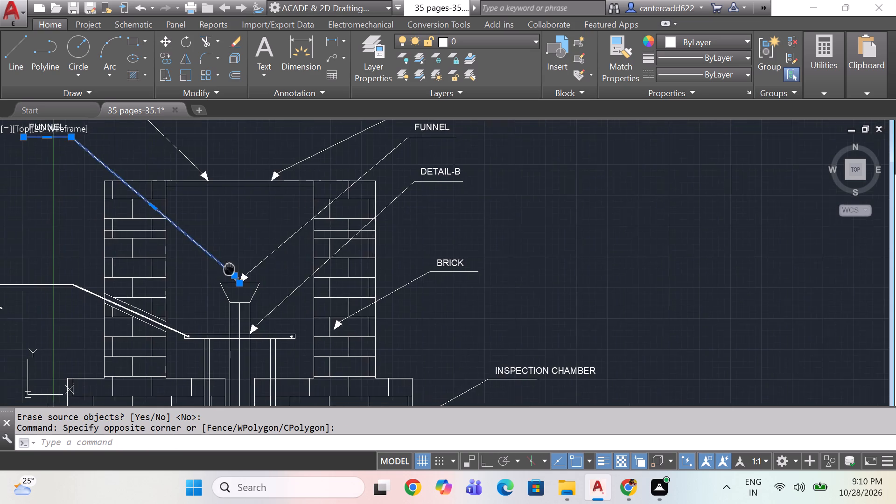
pyautogui.moveTo(248, 269); pyautogui.dragTo(348, 290, button='middle')
pyautogui.moveTo(184, 128); pyautogui.dragTo(156, 156)
pyautogui.click(137, 184)
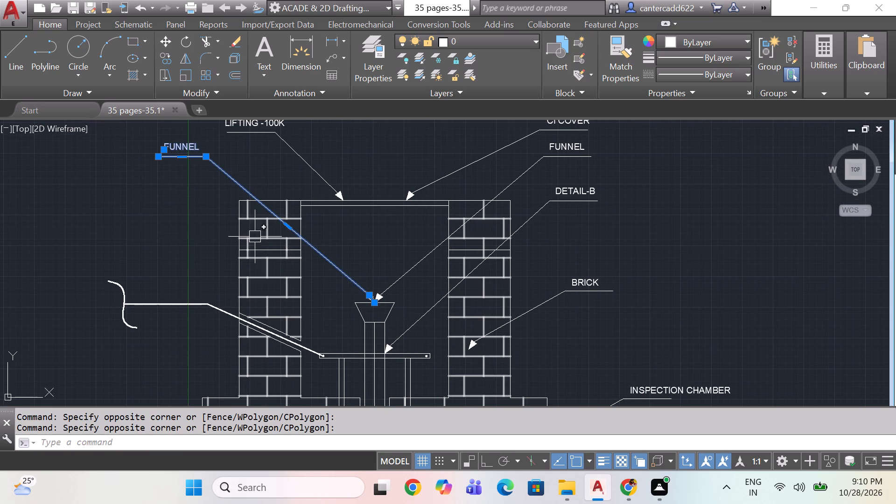
pyautogui.press('m')
pyautogui.press('space')
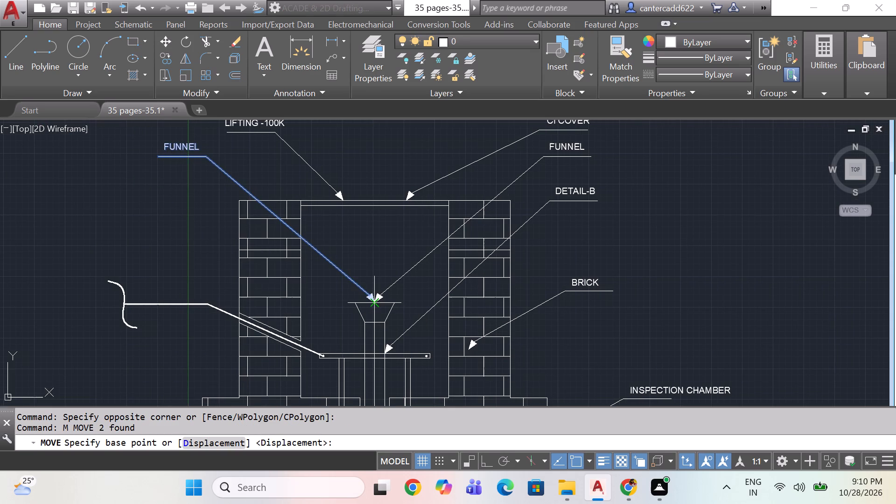
pyautogui.click(375, 303)
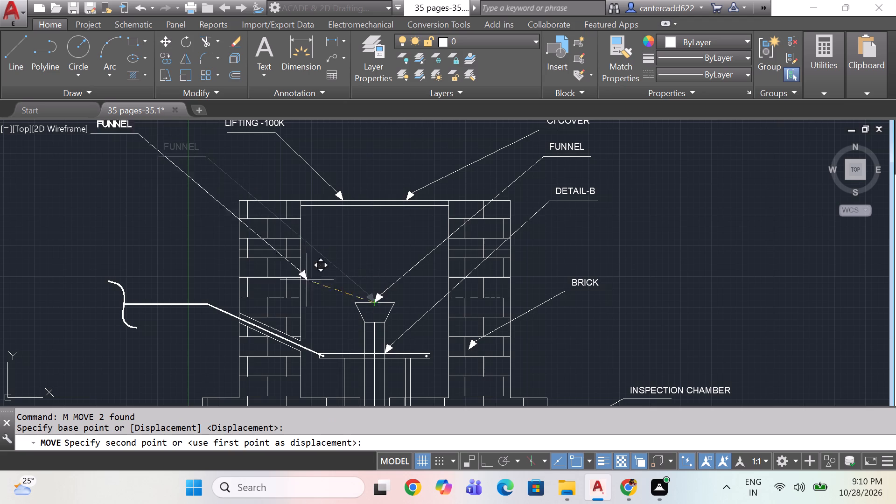
pyautogui.click(243, 317)
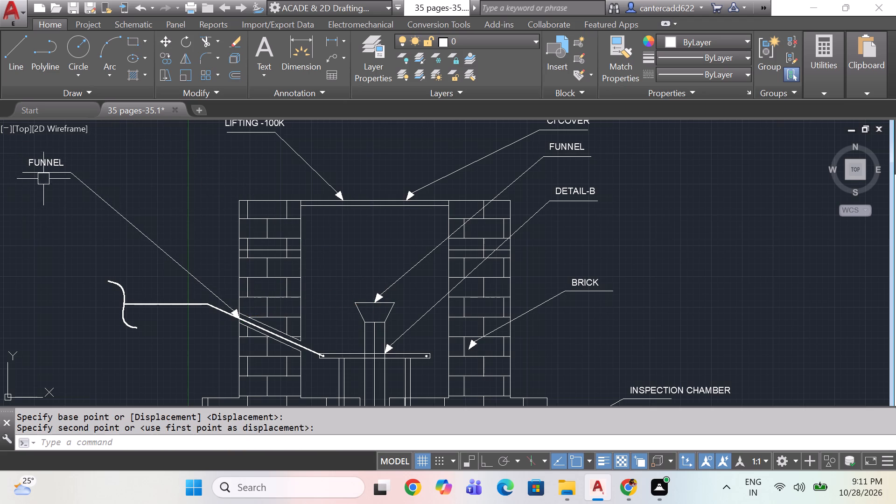
# Shift the landing and FUNNEL label of the sloping-pipe leader inward and down, closer to the left brick wall.
pyautogui.click(45, 174)
pyautogui.moveTo(45, 174); pyautogui.dragTo(67, 182)
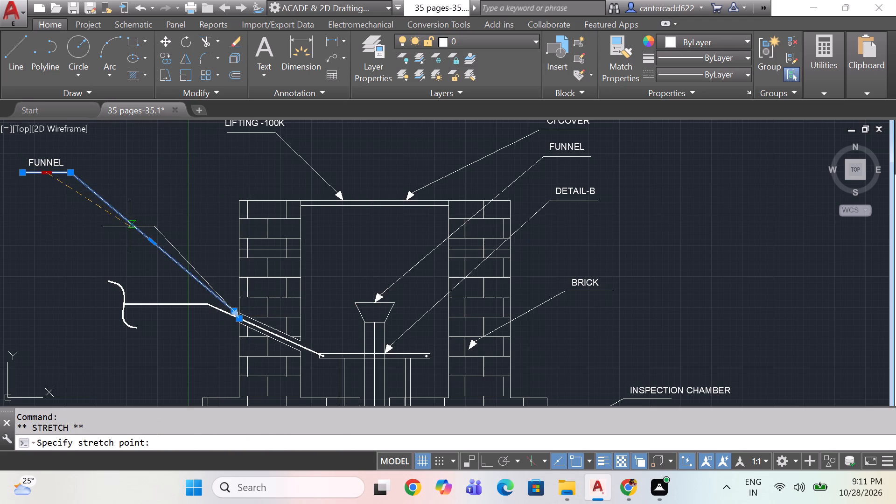
pyautogui.click(167, 203)
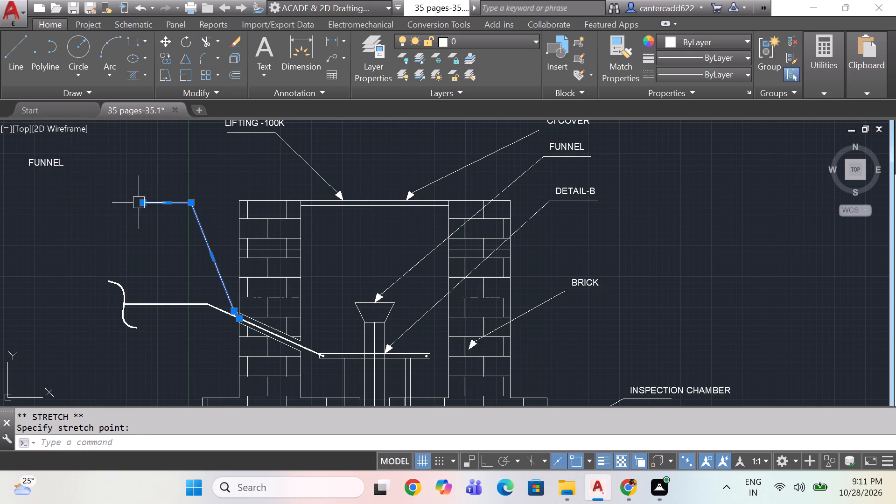
pyautogui.click(49, 159)
pyautogui.moveTo(28, 168); pyautogui.dragTo(108, 196)
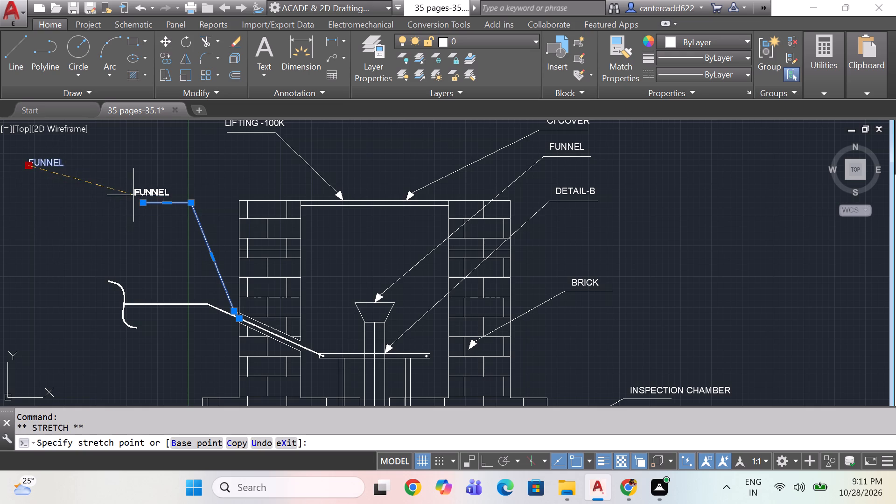
pyautogui.click(101, 193)
pyautogui.scroll(-2, 126, 189)
pyautogui.moveTo(137, 211); pyautogui.dragTo(140, 205, button='middle')
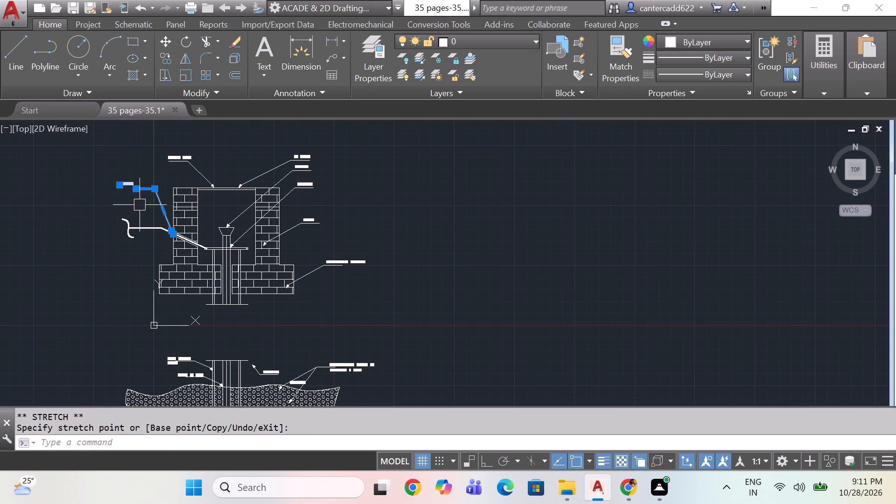
# Delete the mirrored FUNNEL label from the sloping-pipe leader at the left brick wall.
pyautogui.press('Escape')
pyautogui.click(118, 183)
pyautogui.press('Delete')
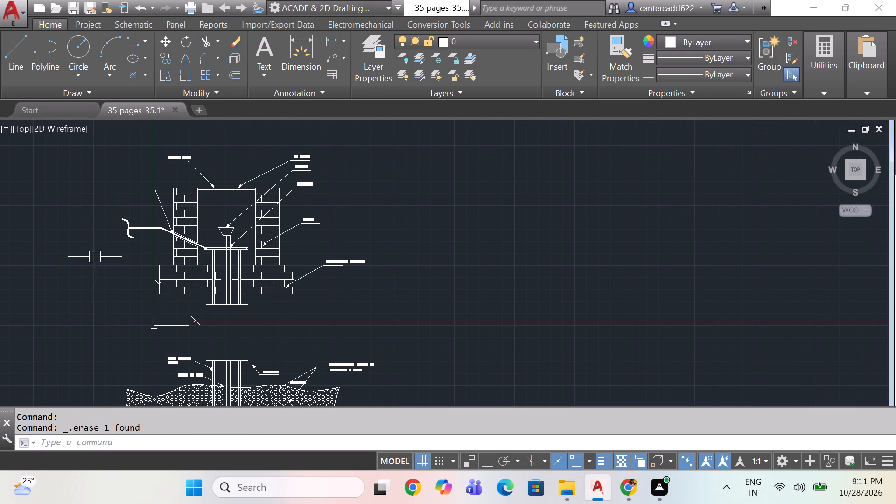
# Copy the Ø40mm GI PIPE label from the lower section to above the landing of the sloping-pipe leader.
pyautogui.scroll(2, 144, 294)
pyautogui.moveTo(155, 310); pyautogui.dragTo(115, 194, button='middle')
pyautogui.scroll(1, 182, 357)
pyautogui.moveTo(196, 356); pyautogui.dragTo(191, 341, button='middle')
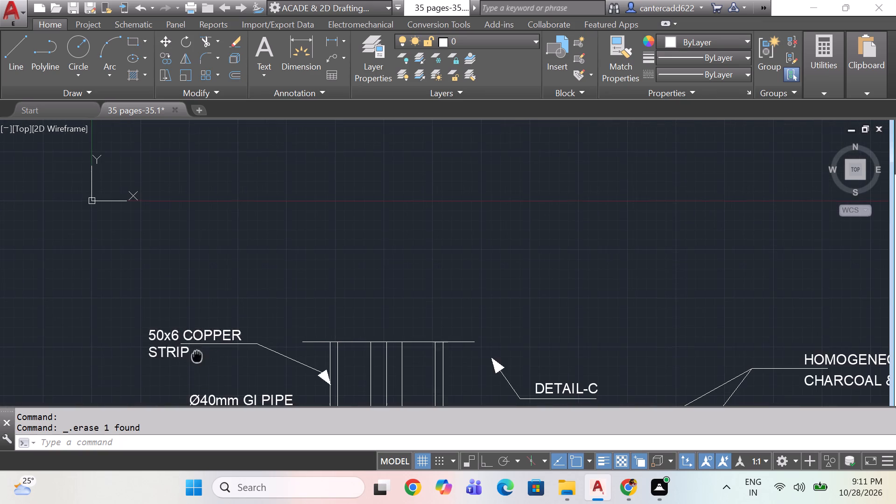
pyautogui.moveTo(191, 341); pyautogui.dragTo(172, 271, button='middle')
pyautogui.click(206, 314)
pyautogui.hotkey('ctrl', 'c')
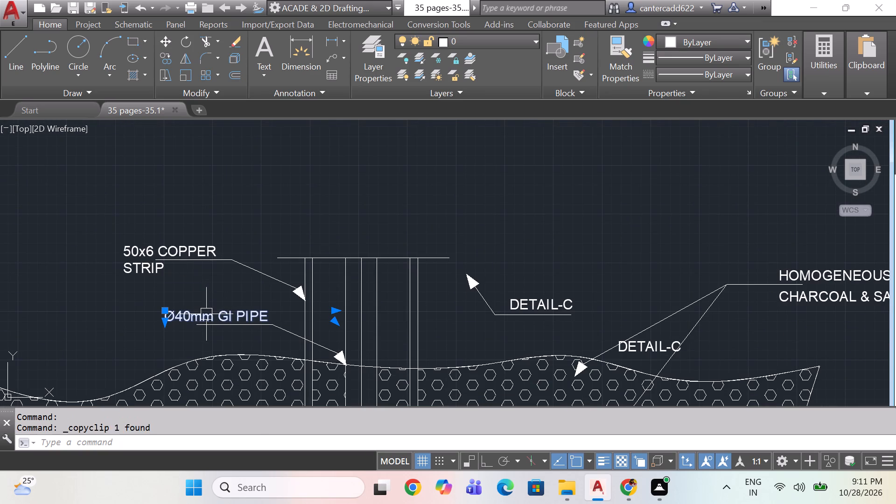
pyautogui.hotkey('ctrl', 'v')
pyautogui.scroll(-4, 203, 311)
pyautogui.scroll(3, 163, 208)
pyautogui.scroll(2, 174, 167)
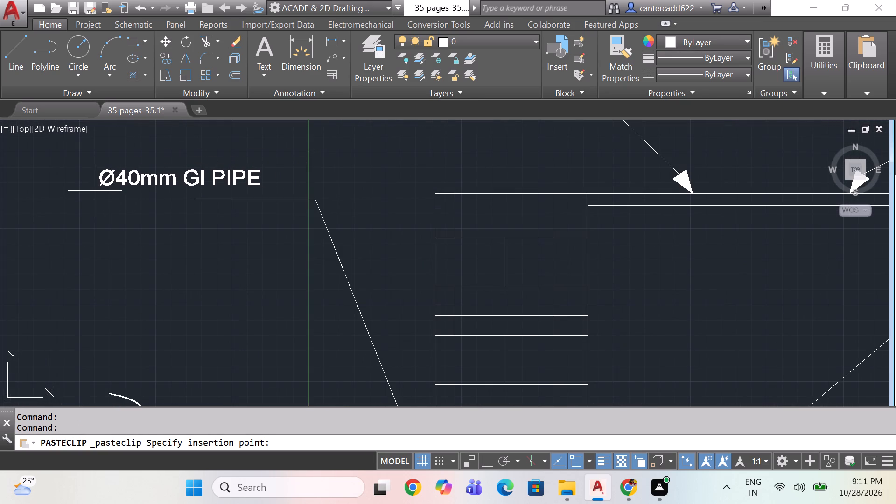
pyautogui.click(95, 191)
# Change the copied pipe label to read Ø65mm PVC CONDUIT with EMBEDDED on a second line.
pyautogui.doubleClick(131, 176)
pyautogui.click(137, 182)
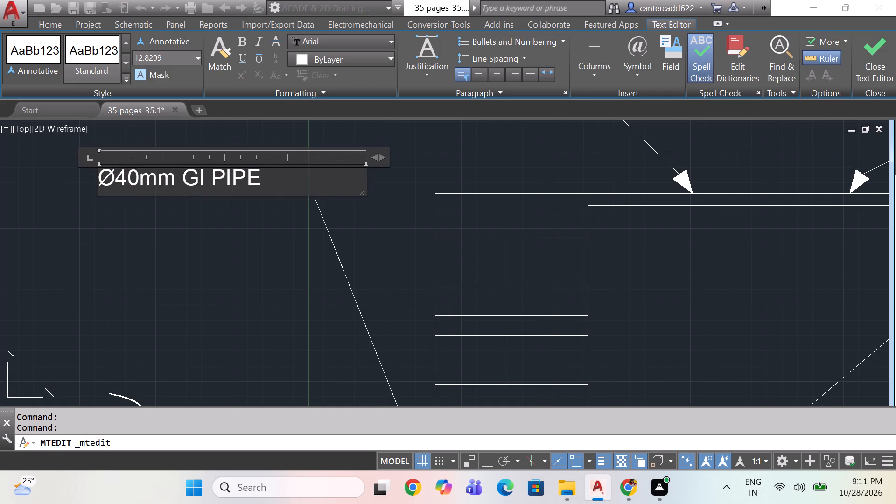
pyautogui.moveTo(137, 182); pyautogui.dragTo(131, 183)
pyautogui.moveTo(128, 182); pyautogui.dragTo(135, 181)
pyautogui.click(135, 181)
pyautogui.press('BackSpace')
pyautogui.press('BackSpace')
pyautogui.write('65')
pyautogui.moveTo(267, 174); pyautogui.dragTo(225, 177)
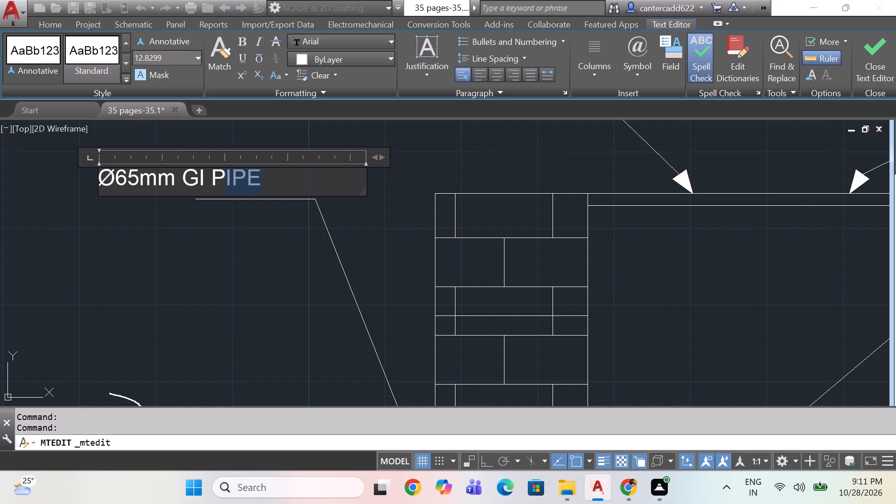
pyautogui.moveTo(225, 177); pyautogui.dragTo(186, 182)
pyautogui.write('PVC')
pyautogui.press('space')
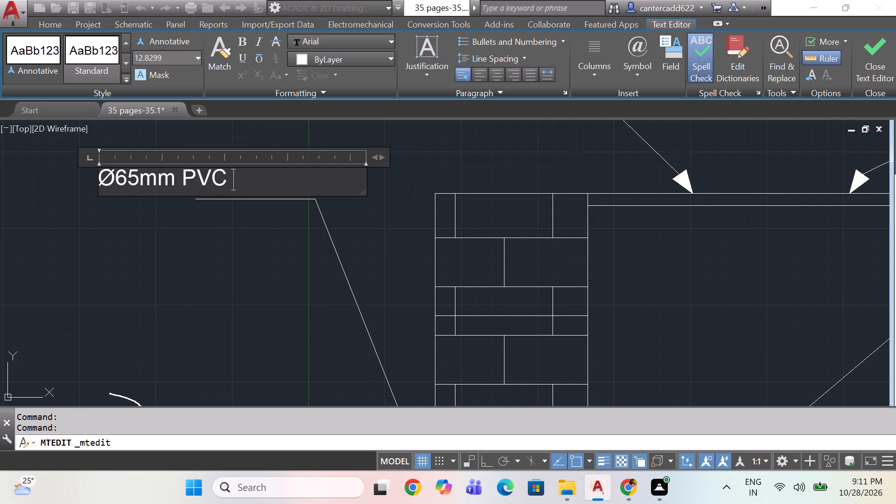
pyautogui.write('COND')
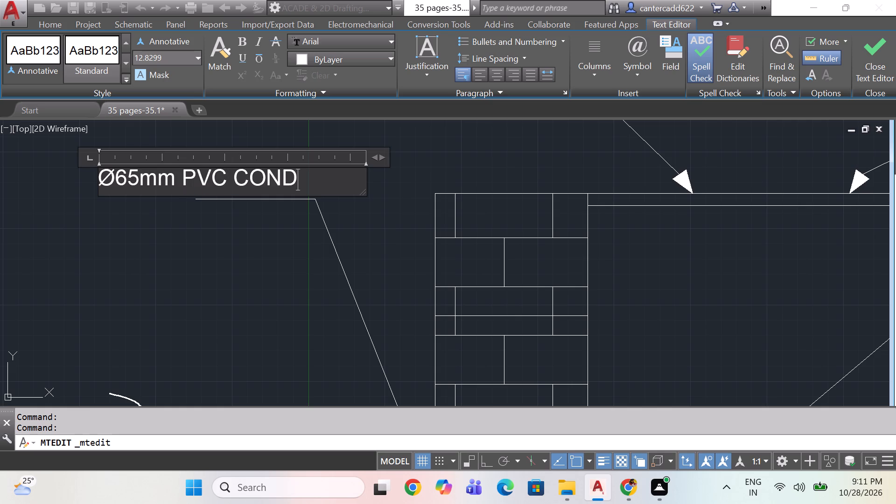
pyautogui.write('UI')
pyautogui.press('t')
pyautogui.press('Return')
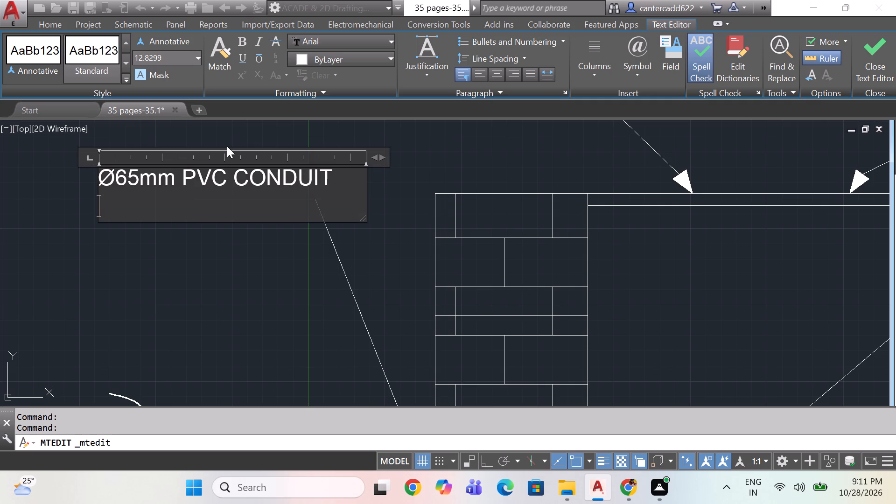
pyautogui.press('e')
pyautogui.write('MBE')
pyautogui.press('d')
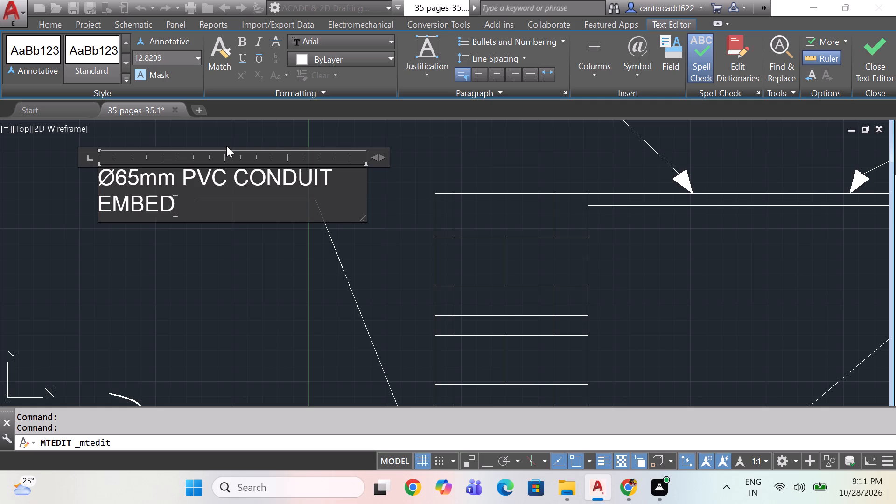
pyautogui.write('DED')
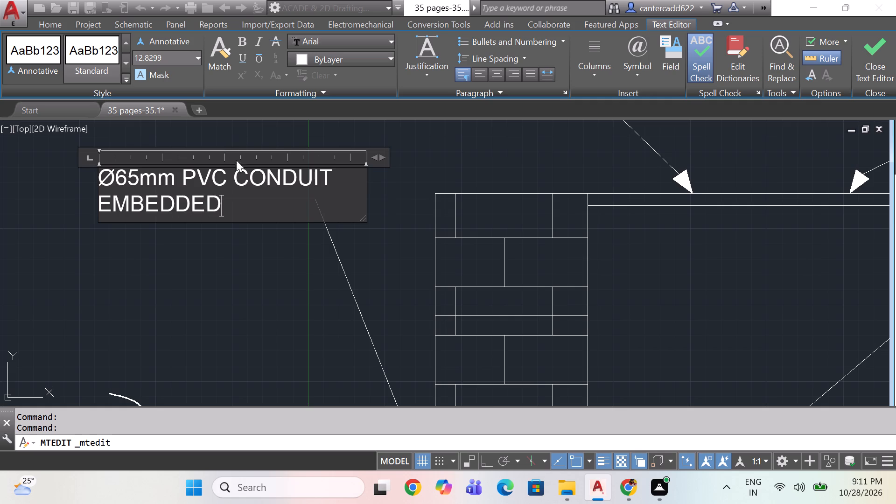
pyautogui.click(250, 297)
# Copy the LIFTING -100K leader and label to the empty area outside the left wall, below the pipe's break symbol.
pyautogui.scroll(-1, 250, 295)
pyautogui.moveTo(252, 294); pyautogui.dragTo(217, 231, button='middle')
pyautogui.scroll(-1, 252, 294)
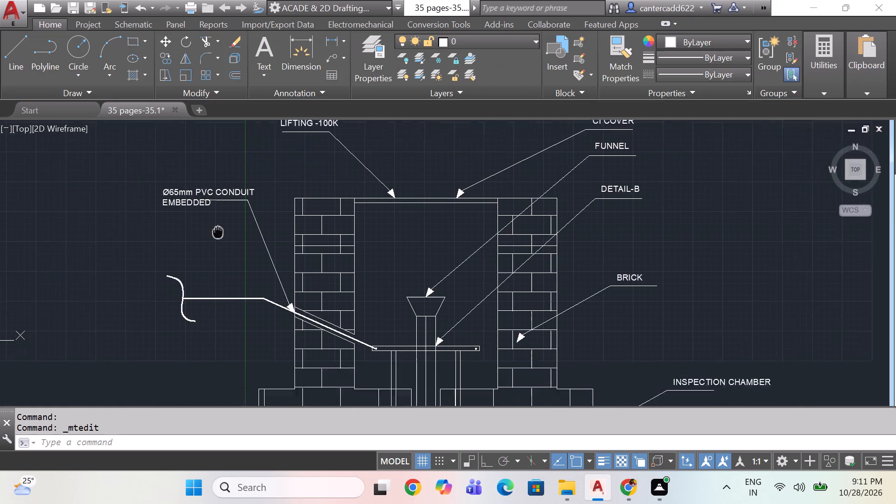
pyautogui.moveTo(217, 231); pyautogui.dragTo(216, 227, button='middle')
pyautogui.scroll(-1, 216, 227)
pyautogui.moveTo(248, 252); pyautogui.dragTo(259, 242, button='middle')
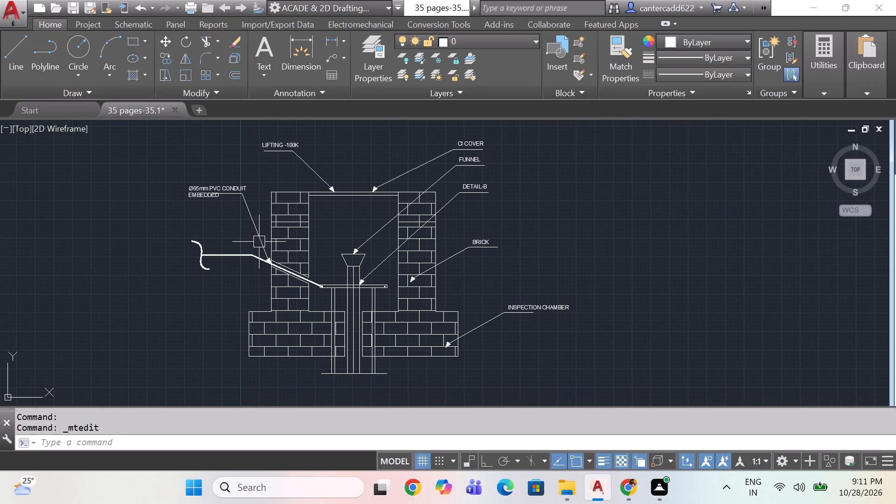
pyautogui.moveTo(323, 129); pyautogui.dragTo(311, 135)
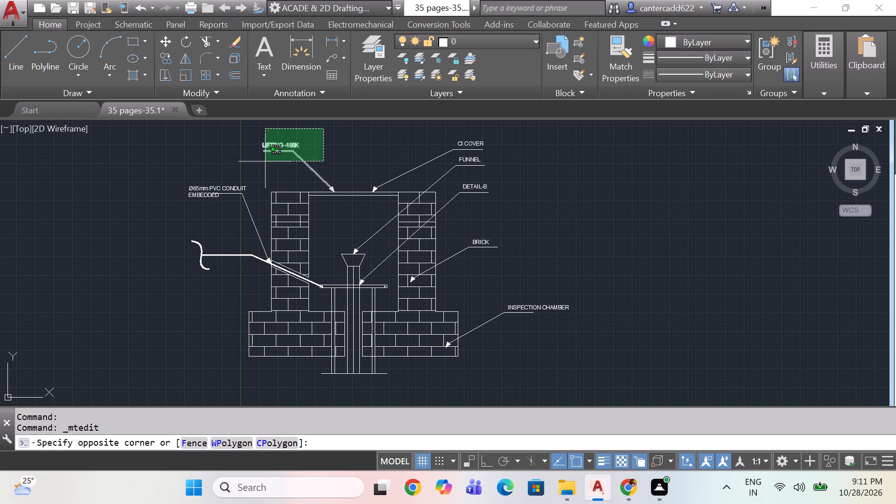
pyautogui.click(246, 175)
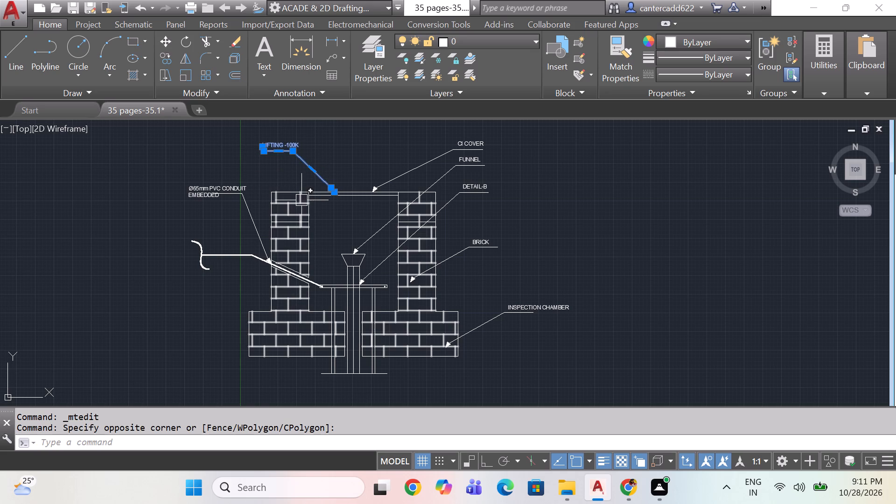
pyautogui.hotkey('ctrl', 'c')
pyautogui.hotkey('ctrl', 'v')
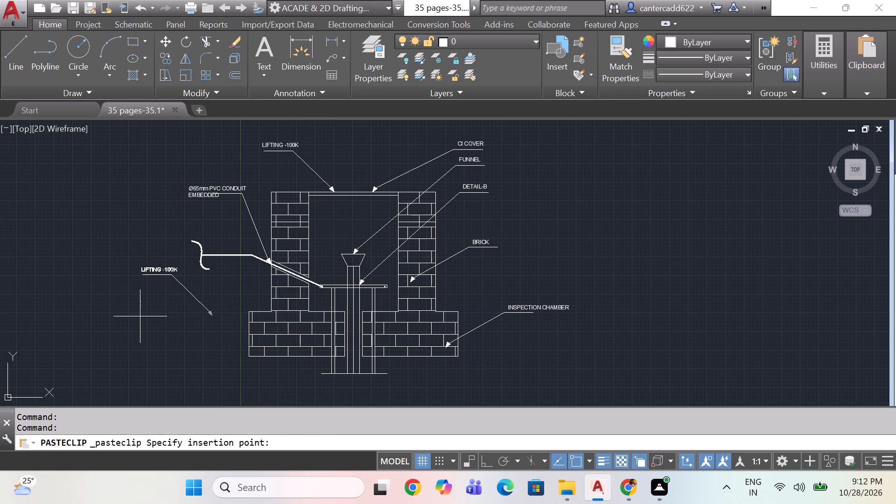
pyautogui.scroll(1, 140, 316)
pyautogui.click(139, 326)
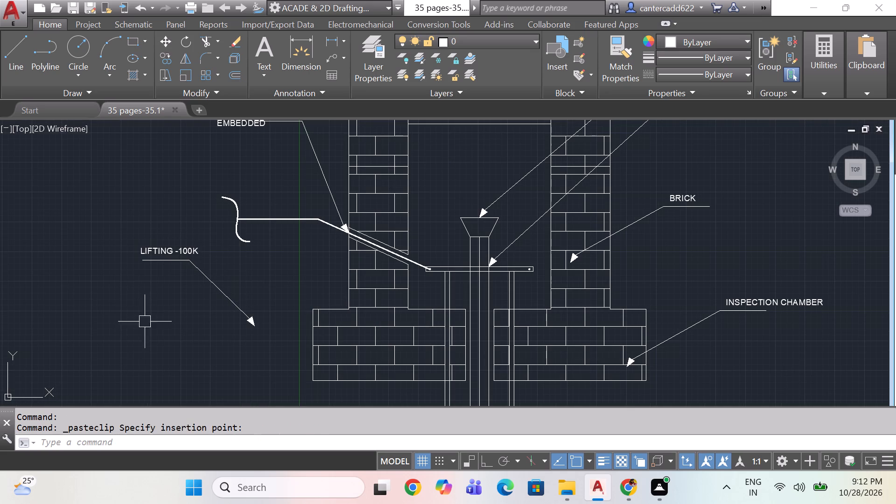
# Mirror the copied LIFTING -100K leader and label about a horizontal line, erasing the source objects.
pyautogui.click(220, 249)
pyautogui.click(166, 284)
pyautogui.write('MI')
pyautogui.press('space')
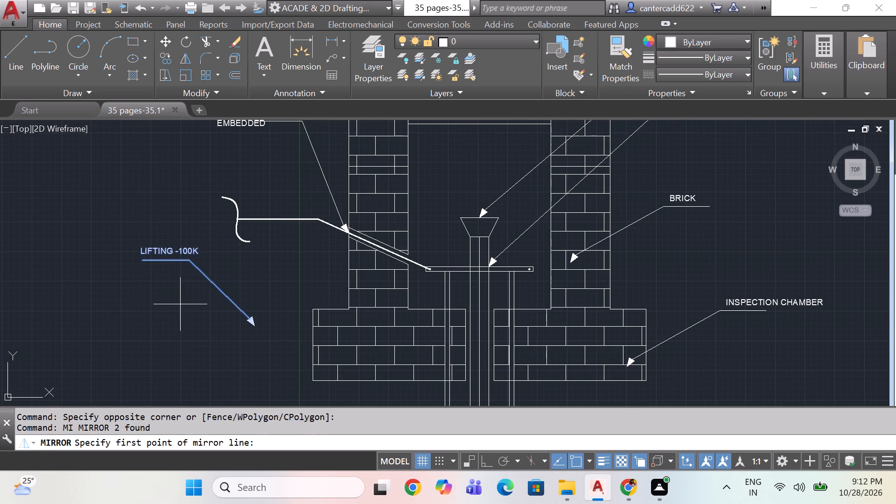
pyautogui.click(181, 305)
pyautogui.press('F8')
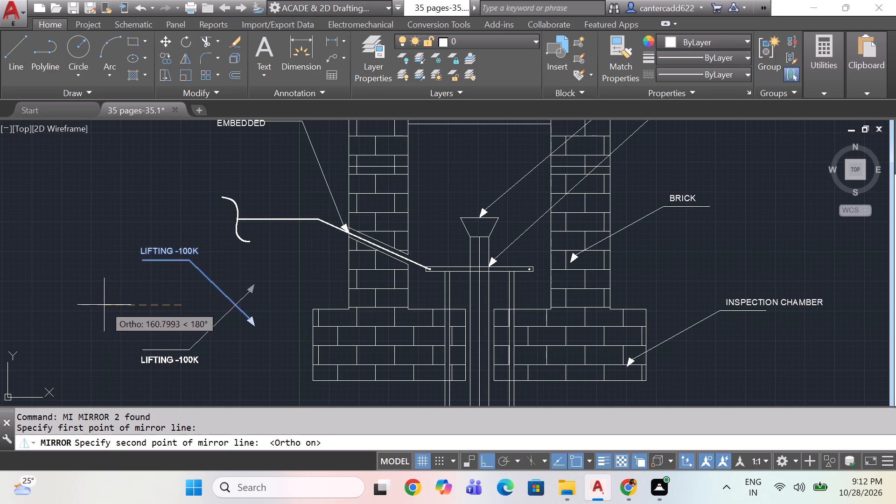
pyautogui.click(101, 303)
pyautogui.click(203, 441)
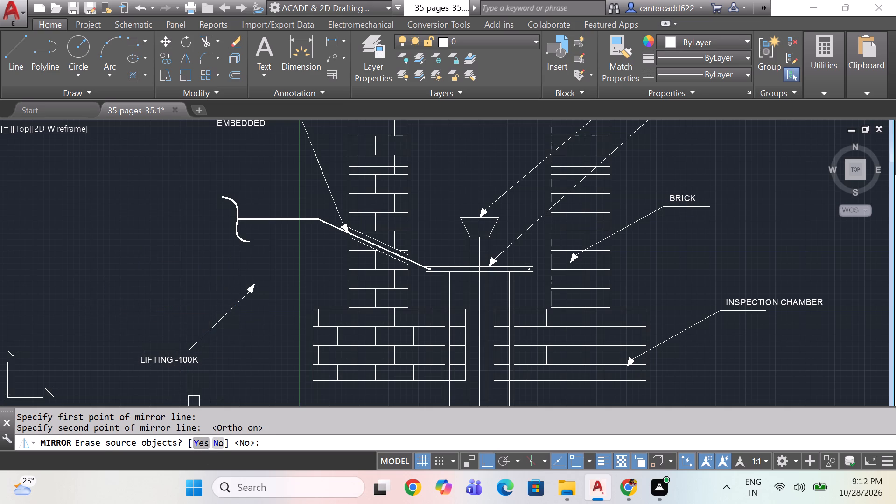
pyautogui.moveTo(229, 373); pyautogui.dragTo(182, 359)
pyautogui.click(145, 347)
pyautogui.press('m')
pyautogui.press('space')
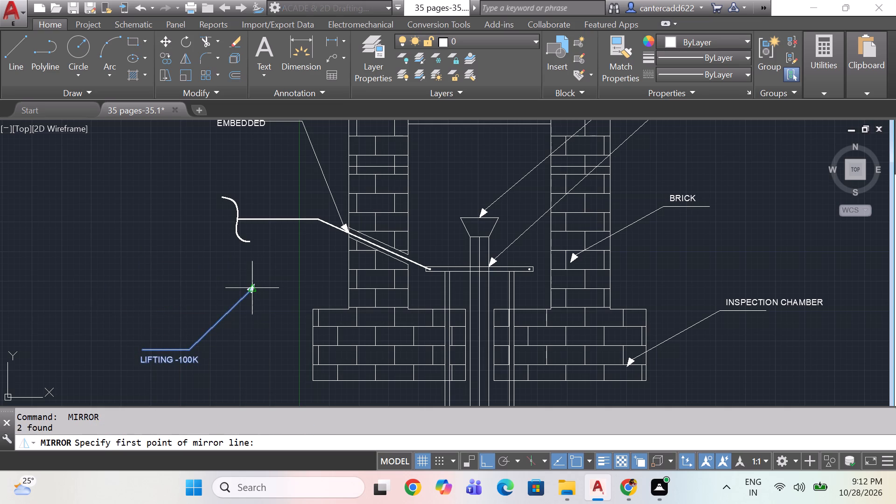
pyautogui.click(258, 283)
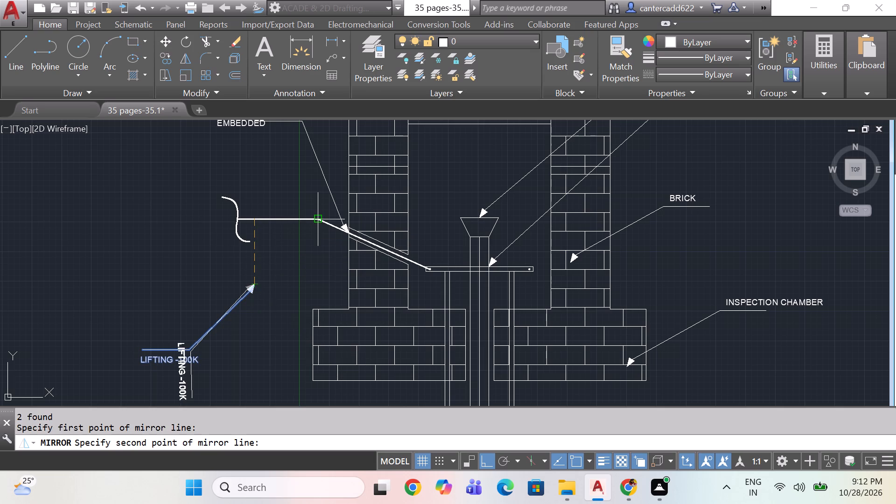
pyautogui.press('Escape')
# Move the flipped LIFTING -100K leader and label so the arrow tip sits at the bend of the incoming pipe.
pyautogui.moveTo(234, 373); pyautogui.dragTo(224, 372)
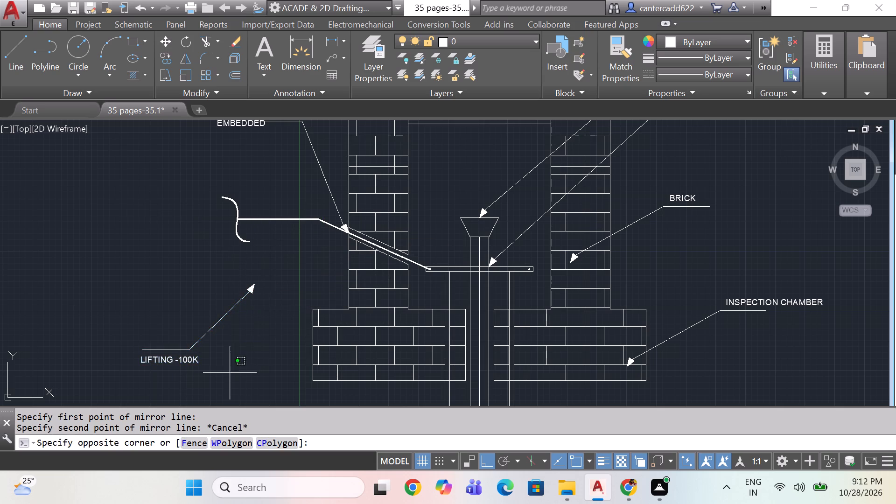
pyautogui.moveTo(224, 372); pyautogui.dragTo(186, 357)
pyautogui.click(146, 338)
pyautogui.press('m')
pyautogui.press('space')
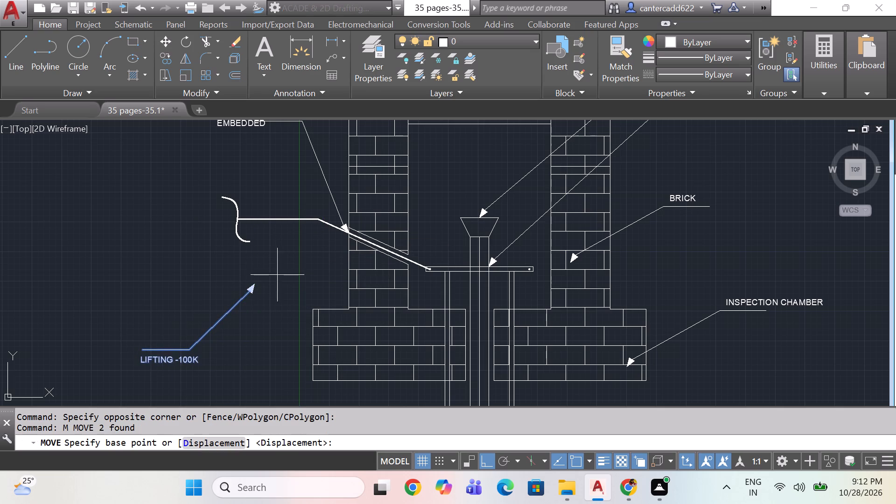
pyautogui.moveTo(255, 283); pyautogui.dragTo(267, 272)
pyautogui.click(314, 221)
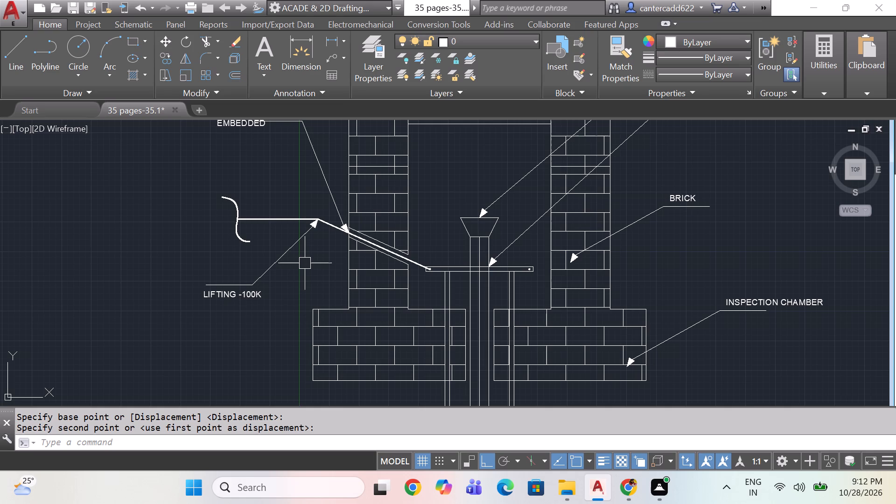
# Copy the flipped leader's LIFTING -100K label to just above its landing line.
pyautogui.scroll(2, 215, 302)
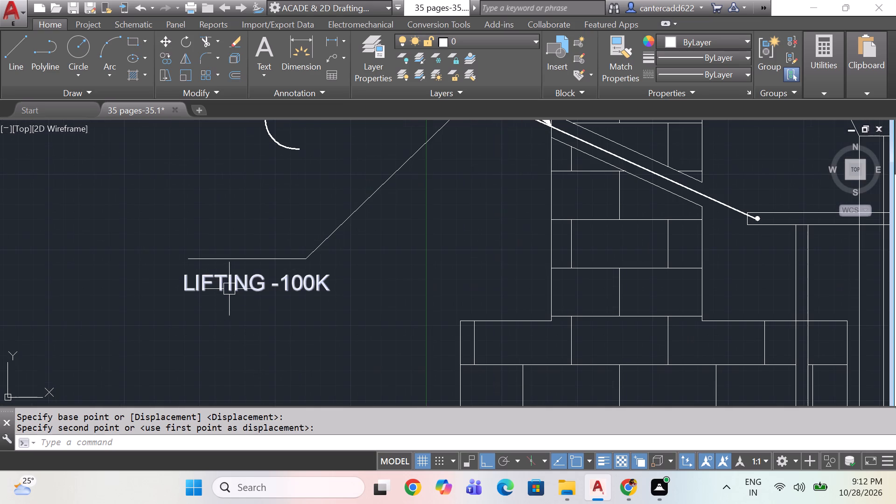
pyautogui.click(232, 287)
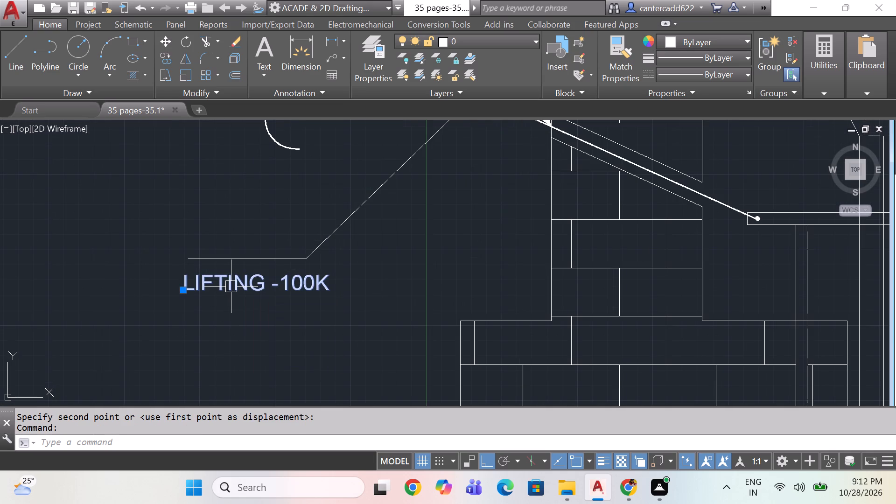
pyautogui.hotkey('ctrl', 'c')
pyautogui.hotkey('ctrl', 'v')
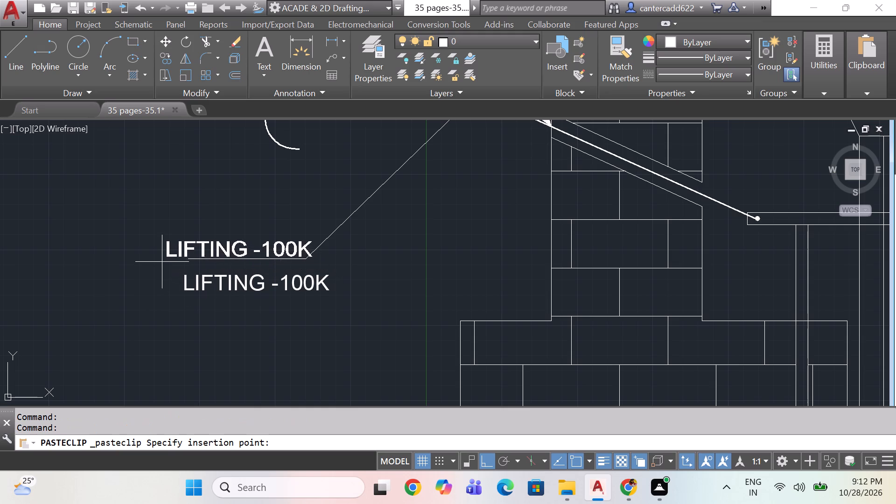
pyautogui.click(153, 253)
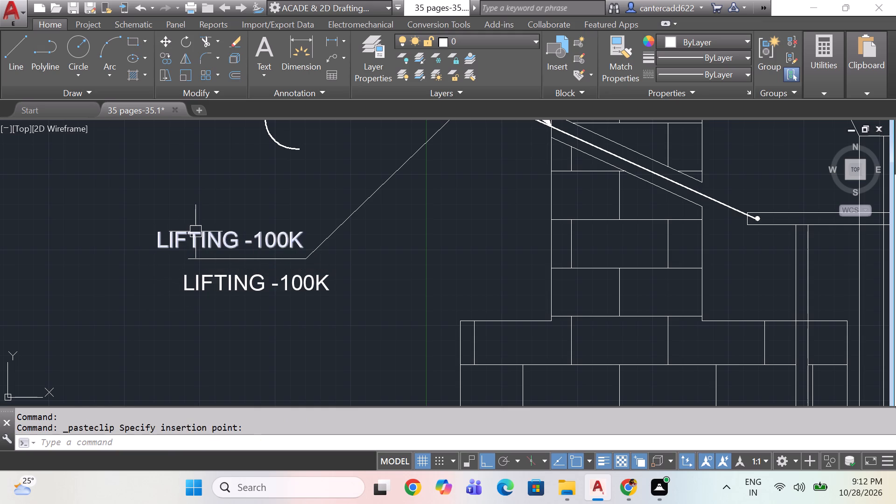
# Change the flipped leader's labels to TO GROUND above the landing line and CONDUCTOR below it.
pyautogui.doubleClick(196, 231)
pyautogui.press('t')
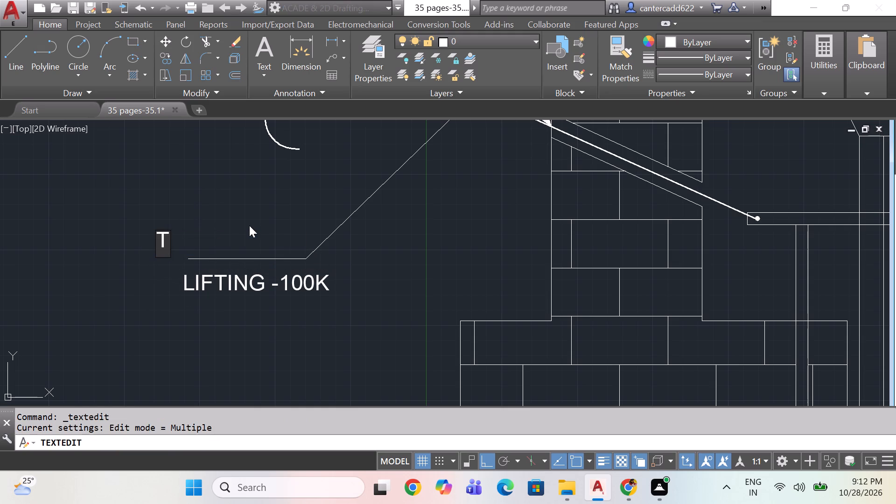
pyautogui.press('o')
pyautogui.press('space')
pyautogui.write('GROUND')
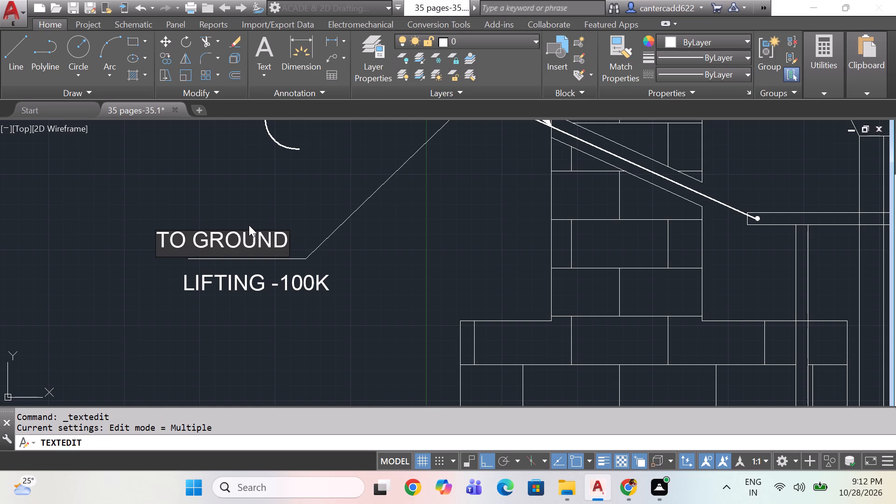
pyautogui.click(236, 323)
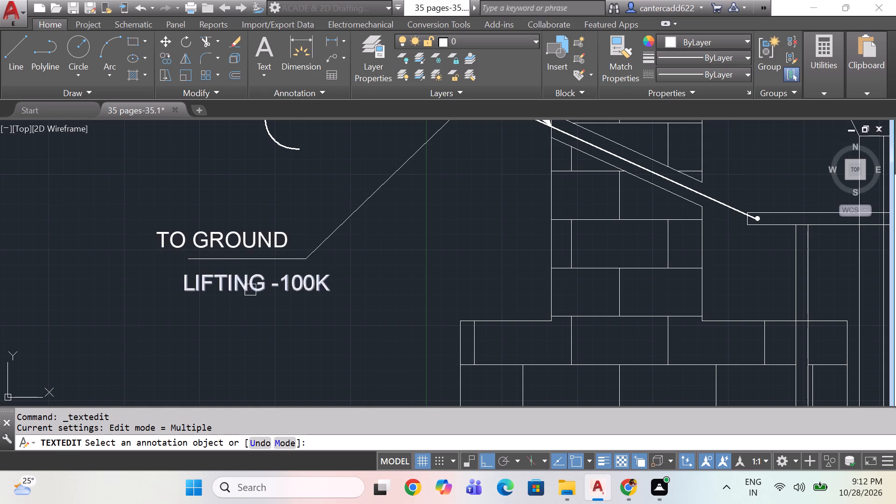
pyautogui.click(251, 289)
pyautogui.write('COND')
pyautogui.press('u')
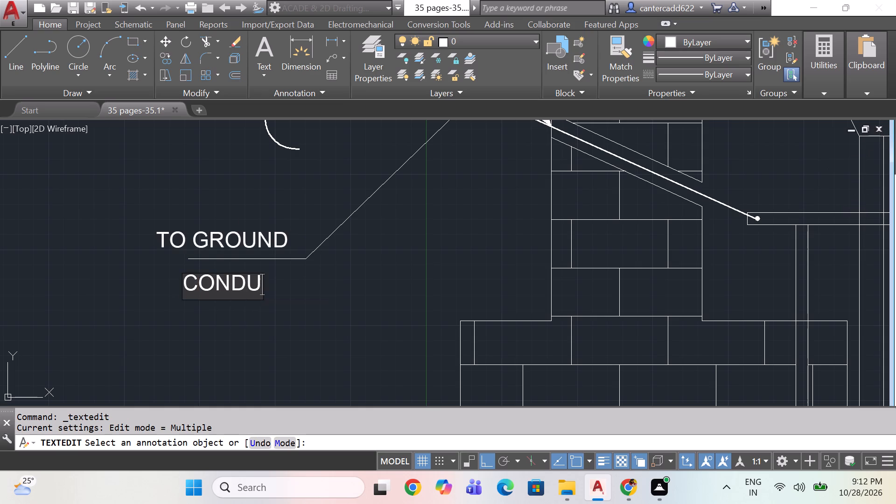
pyautogui.write('CTOR')
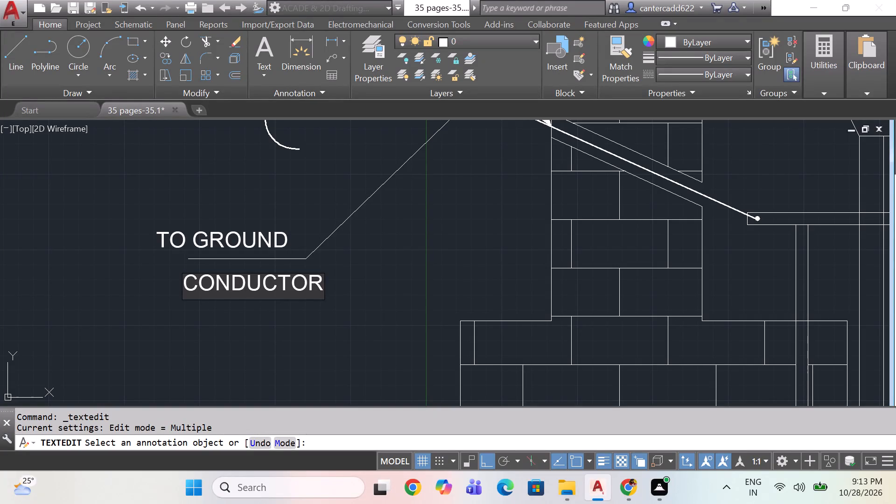
pyautogui.click(365, 262)
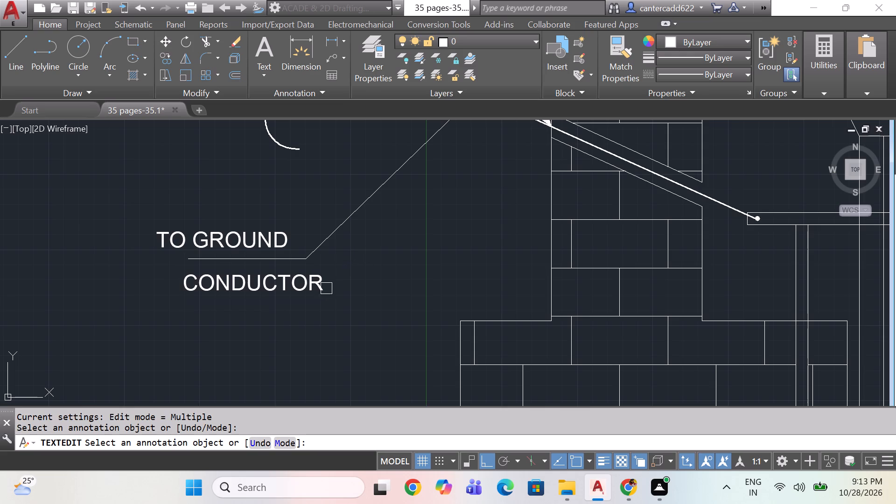
pyautogui.press('Escape')
# Move the CONDUCTOR label horizontally so it lines up beneath TO GROUND.
pyautogui.click(307, 294)
pyautogui.press('m')
pyautogui.press('space')
pyautogui.click(346, 335)
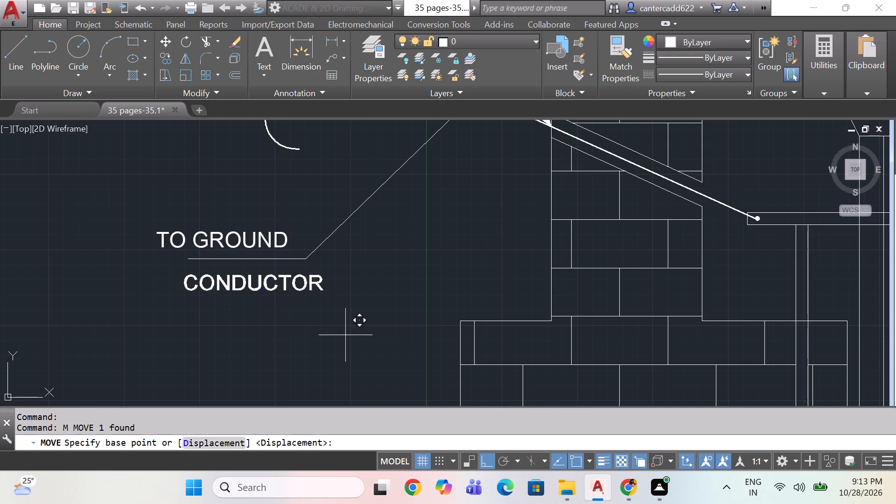
pyautogui.click(317, 329)
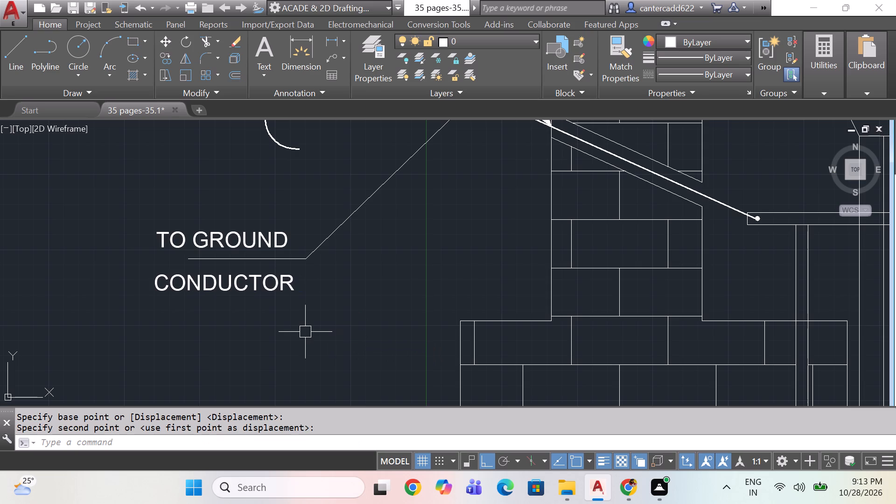
# Start single-line title text below the hatched soil section, height about 48, rotation 0, with the first line TYPICAL ARRANGEMENT OF.
pyautogui.scroll(-1, 190, 227)
pyautogui.scroll(-2, 271, 263)
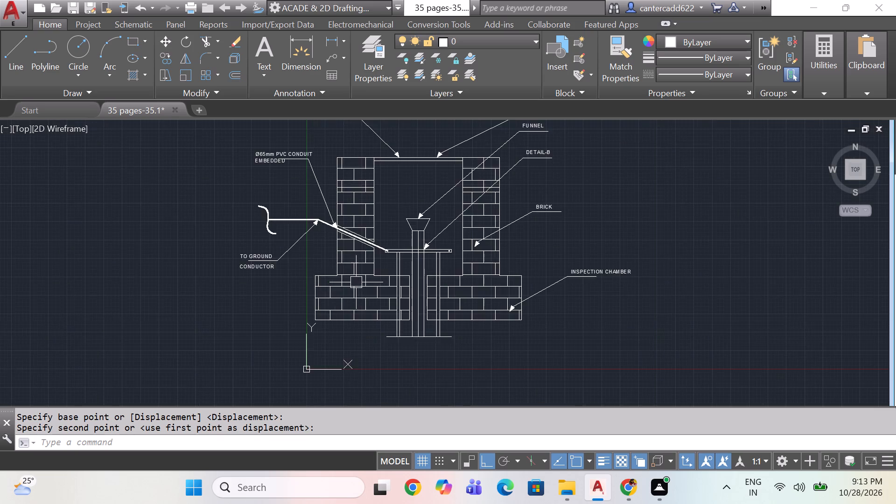
pyautogui.scroll(-1, 359, 284)
pyautogui.moveTo(410, 307); pyautogui.dragTo(356, 200, button='middle')
pyautogui.scroll(-1, 366, 248)
pyautogui.moveTo(460, 310); pyautogui.dragTo(461, 312, button='middle')
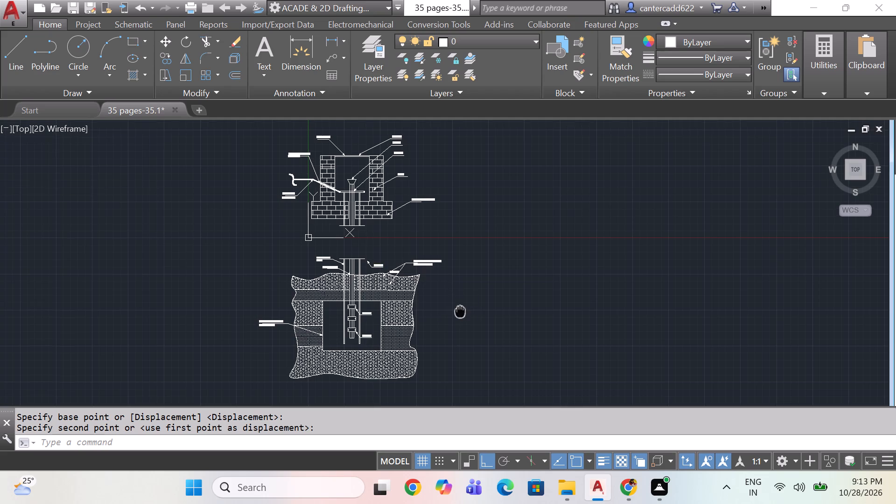
pyautogui.moveTo(461, 312); pyautogui.dragTo(461, 314, button='middle')
pyautogui.scroll(-1, 460, 315)
pyautogui.moveTo(458, 324); pyautogui.dragTo(415, 301, button='middle')
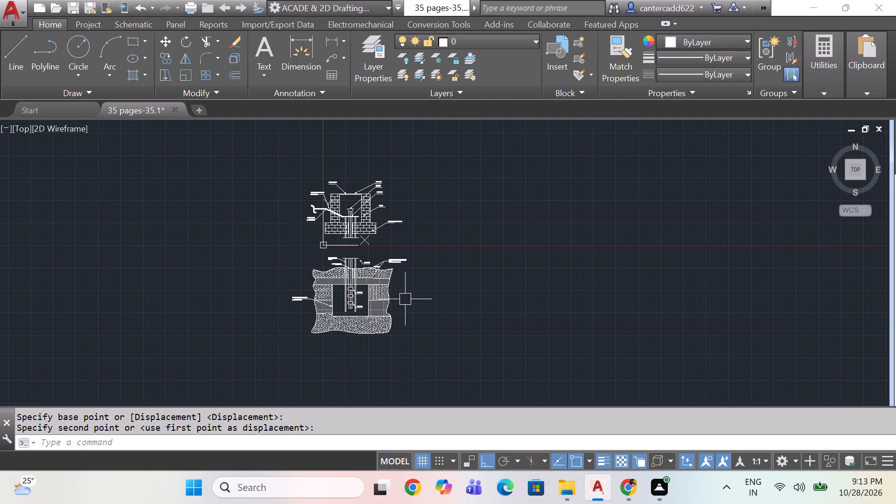
pyautogui.scroll(2, 364, 339)
pyautogui.middleClick(364, 339)
pyautogui.press('d')
pyautogui.press('t')
pyautogui.press('space')
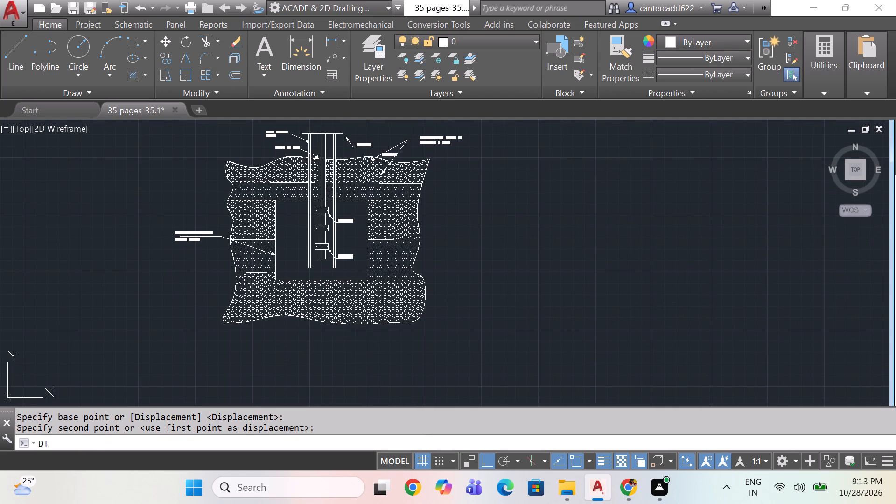
pyautogui.scroll(2, 232, 371)
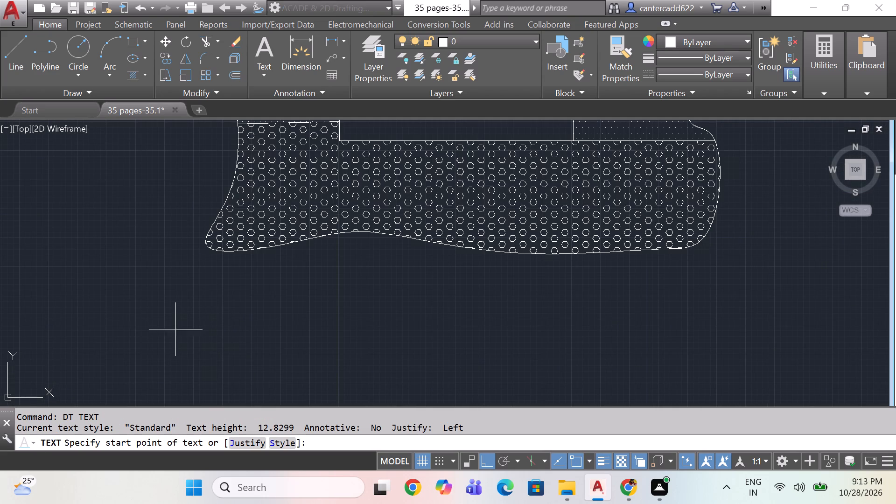
pyautogui.click(165, 323)
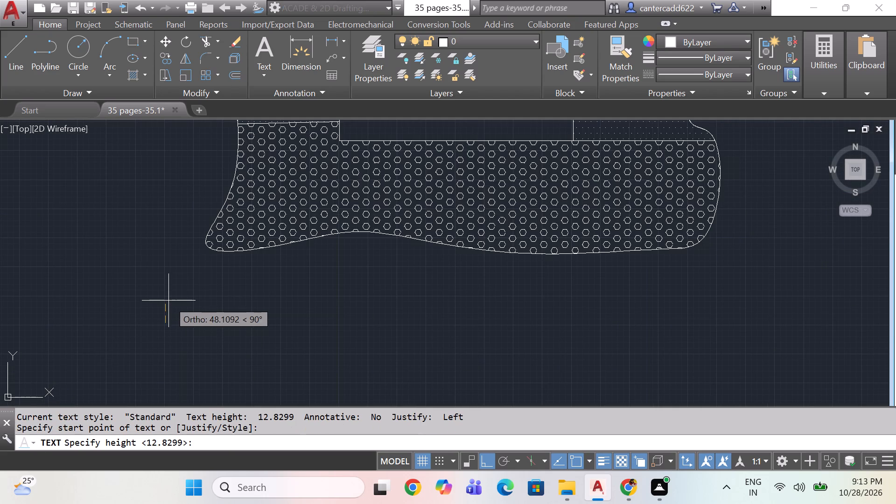
pyautogui.click(169, 300)
pyautogui.press('space')
pyautogui.write('TY')
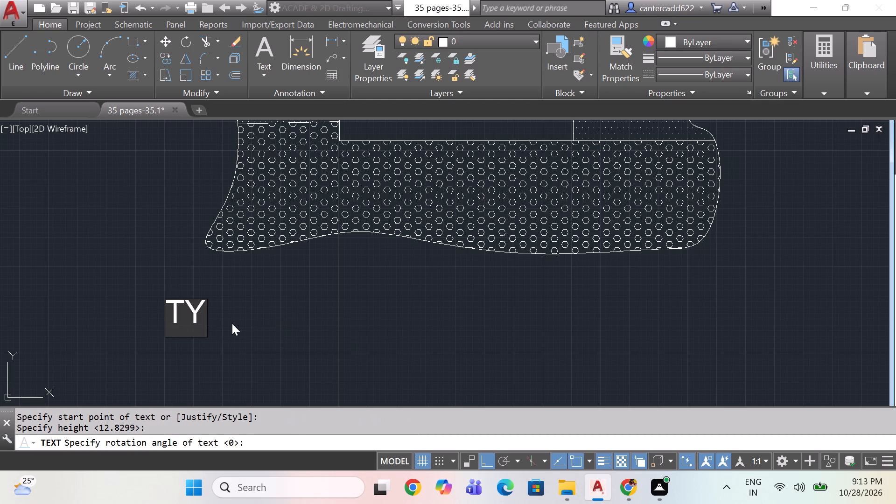
pyautogui.write('PI')
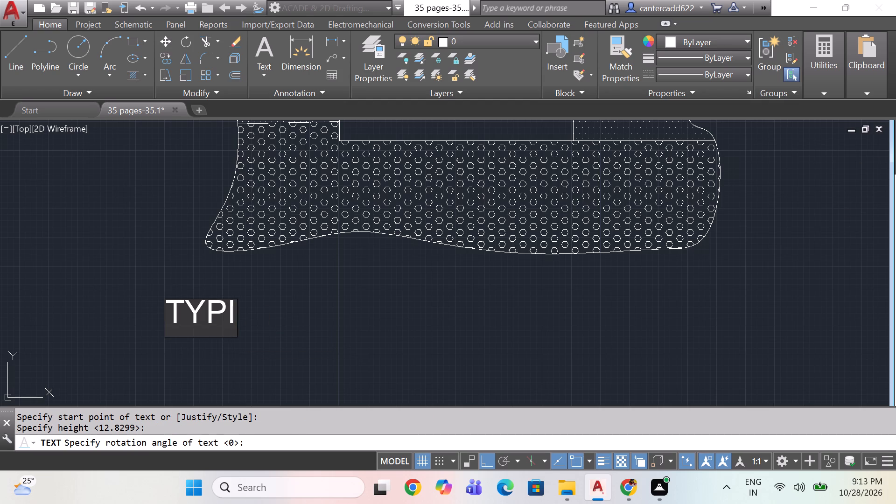
pyautogui.write('CAL')
pyautogui.press('space')
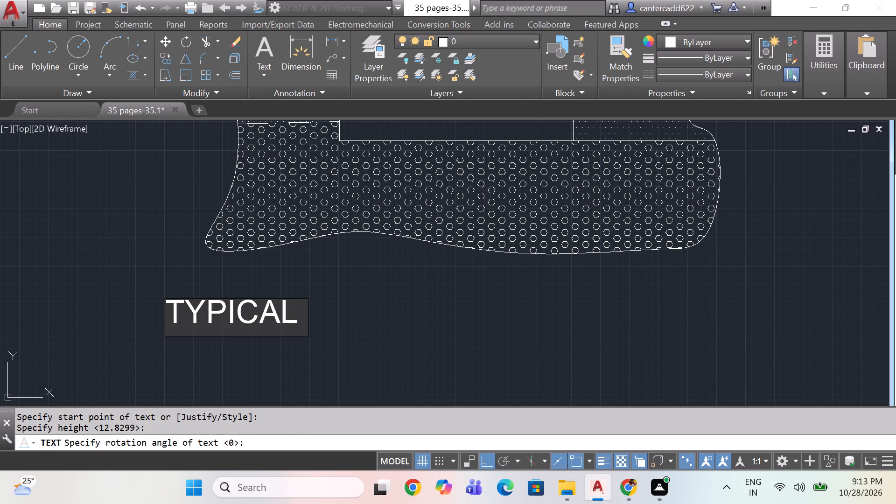
pyautogui.write('ARR')
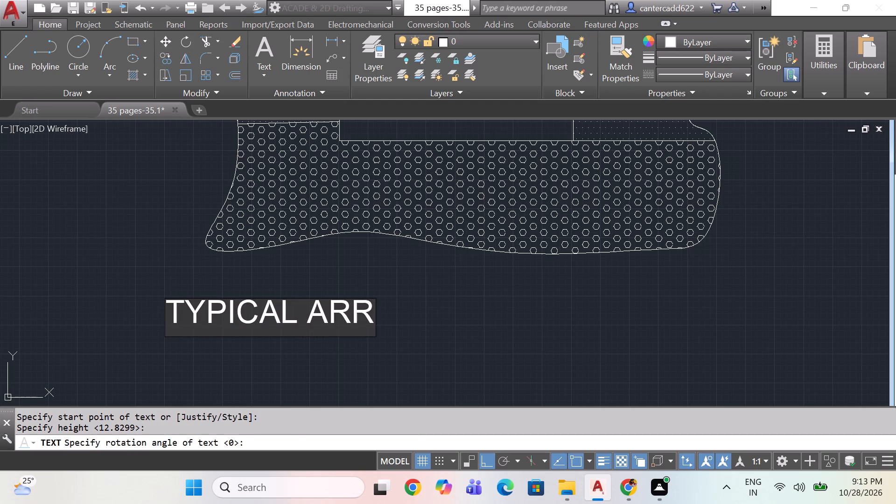
pyautogui.write('ANGE')
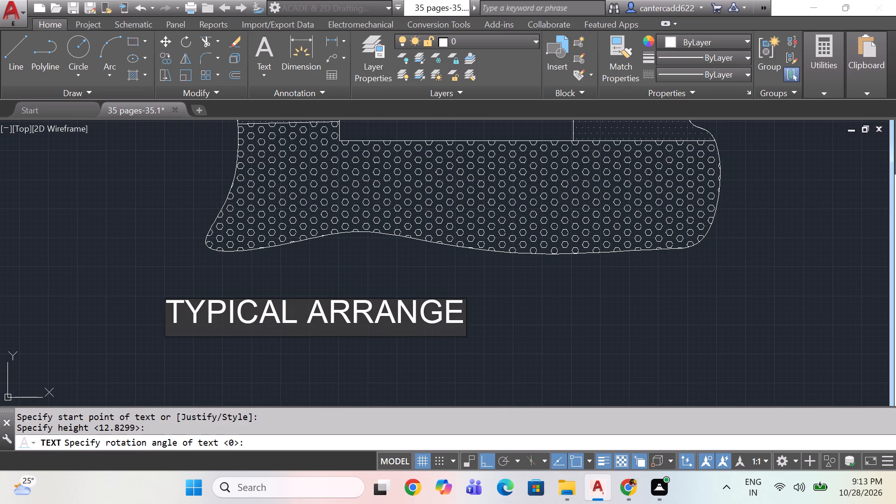
pyautogui.write('ME')
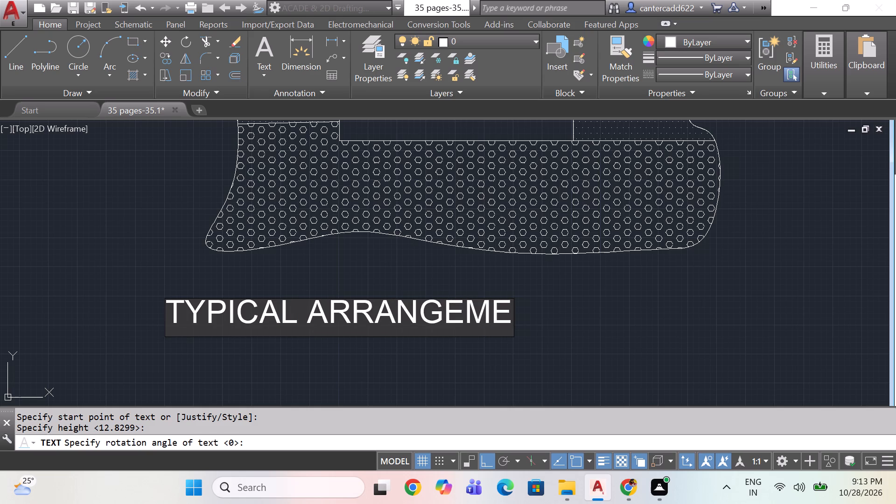
pyautogui.write('NT OF')
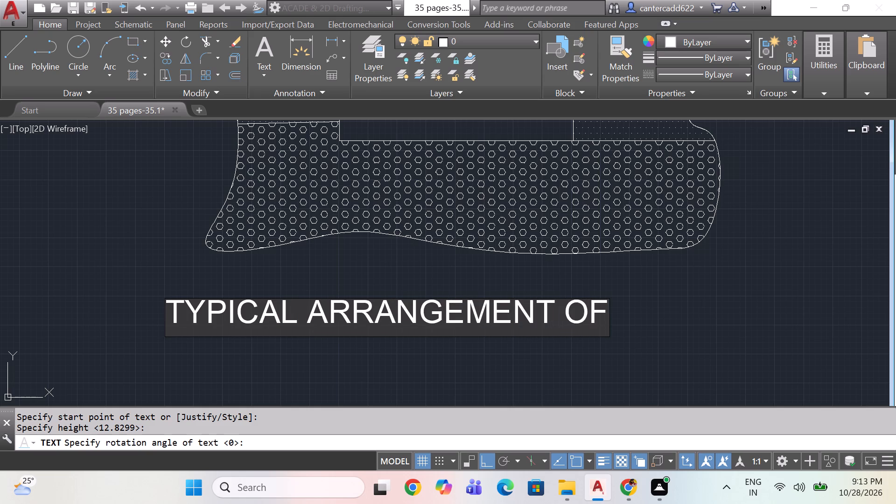
# Add COPPER PLATE ELECTRODE as the title's second line and finish the text.
pyautogui.press('Return')
pyautogui.write('COPPER')
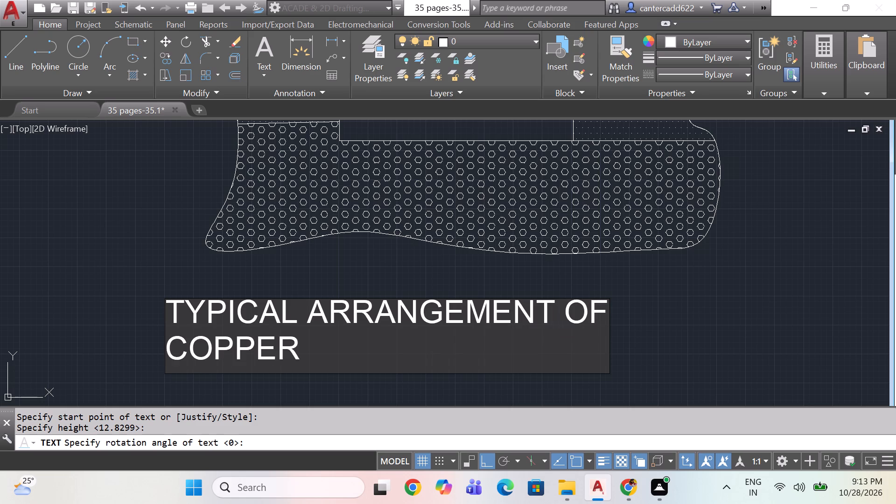
pyautogui.press('space')
pyautogui.write('PLTE')
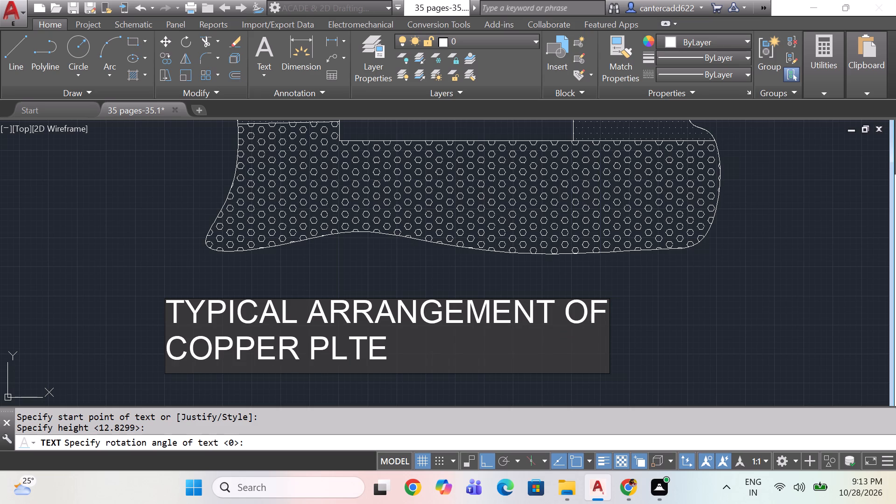
pyautogui.press('BackSpace')
pyautogui.press('BackSpace')
pyautogui.write('ATE')
pyautogui.press('space')
pyautogui.write('ELECTR')
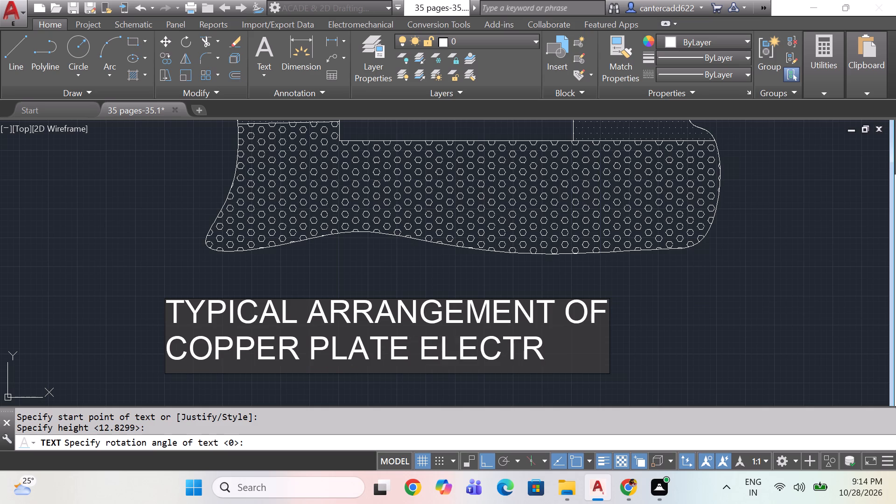
pyautogui.write('ODE')
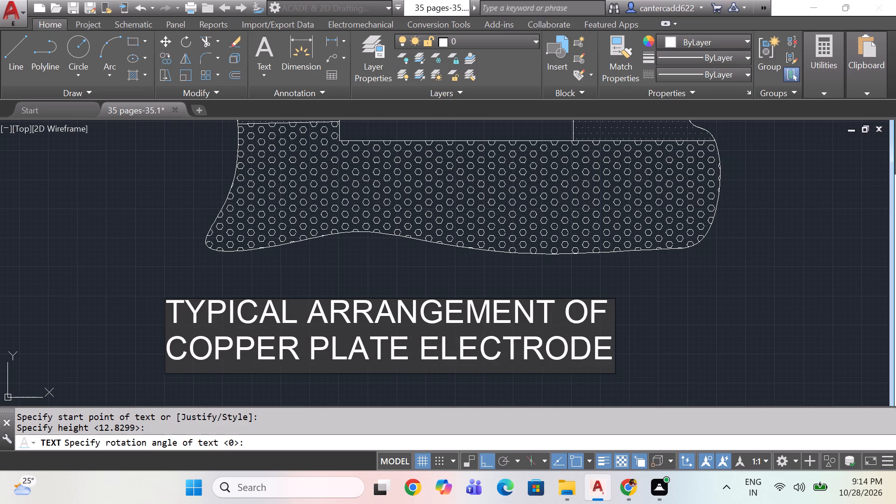
pyautogui.click(671, 316)
pyautogui.press('Escape')
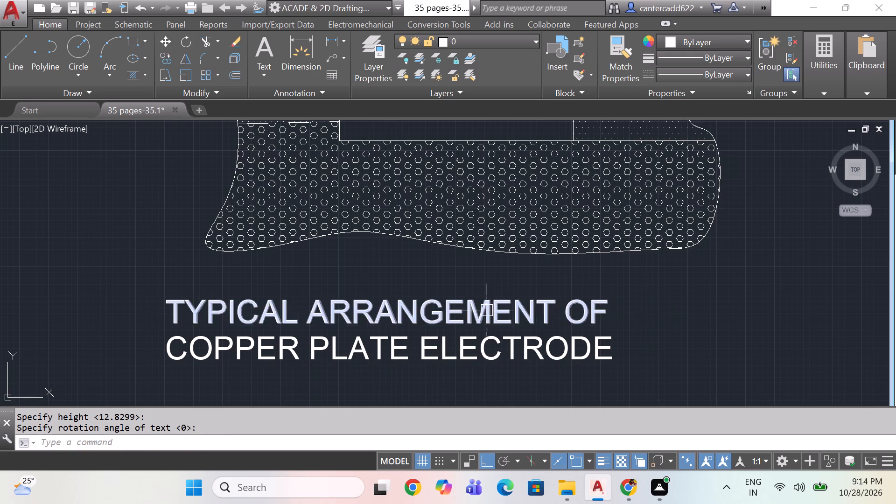
# Move both title lines horizontally so they sit centred beneath the hatched soil section.
pyautogui.scroll(-2, 592, 267)
pyautogui.scroll(-1, 623, 328)
pyautogui.moveTo(623, 328); pyautogui.dragTo(571, 342, button='middle')
pyautogui.scroll(1, 562, 344)
pyautogui.click(563, 343)
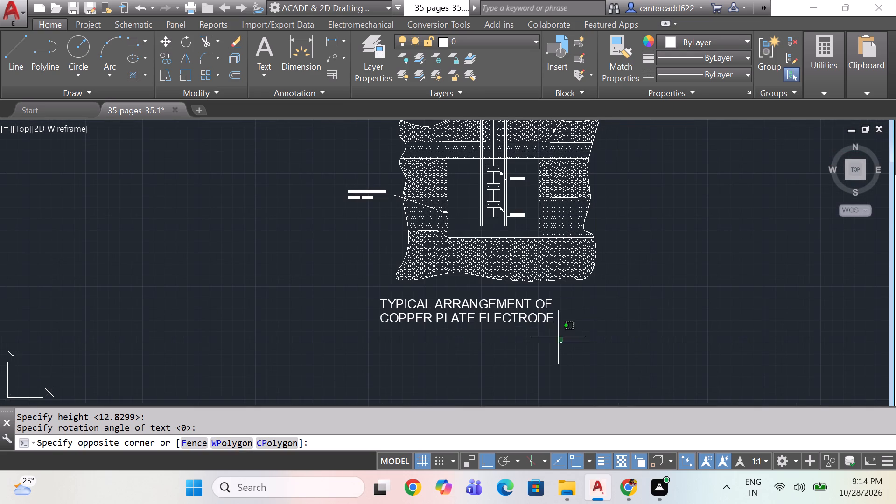
pyautogui.click(523, 293)
pyautogui.scroll(2, 533, 314)
pyautogui.moveTo(533, 314); pyautogui.dragTo(511, 295, button='middle')
pyautogui.press('m')
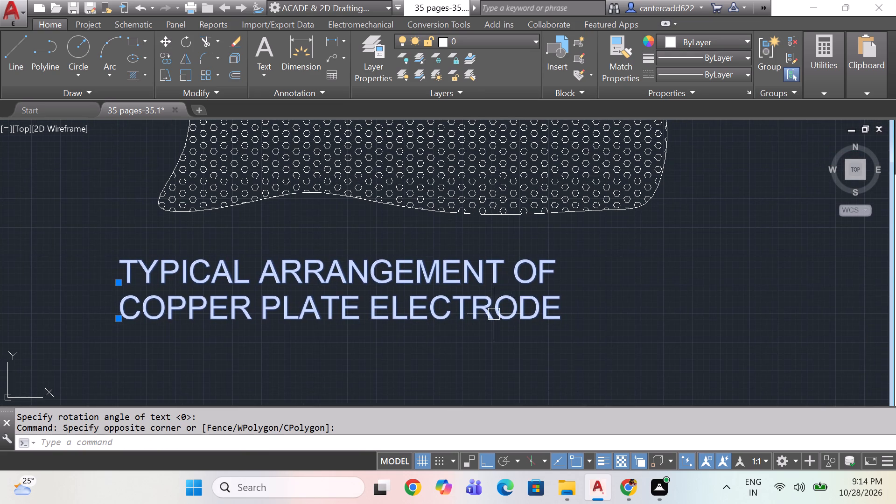
pyautogui.press('space')
pyautogui.click(310, 356)
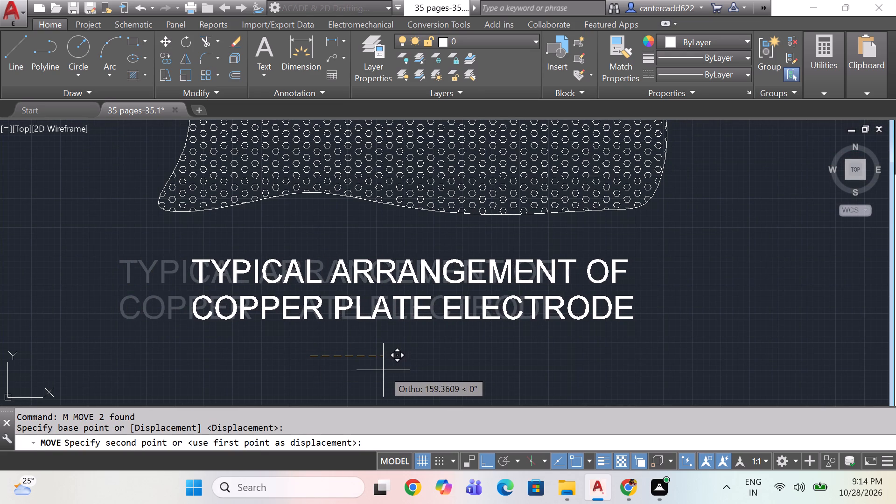
pyautogui.click(378, 371)
# Save the drawing.
pyautogui.scroll(-2, 429, 340)
pyautogui.scroll(-2, 506, 347)
pyautogui.moveTo(563, 332); pyautogui.dragTo(537, 324, button='middle')
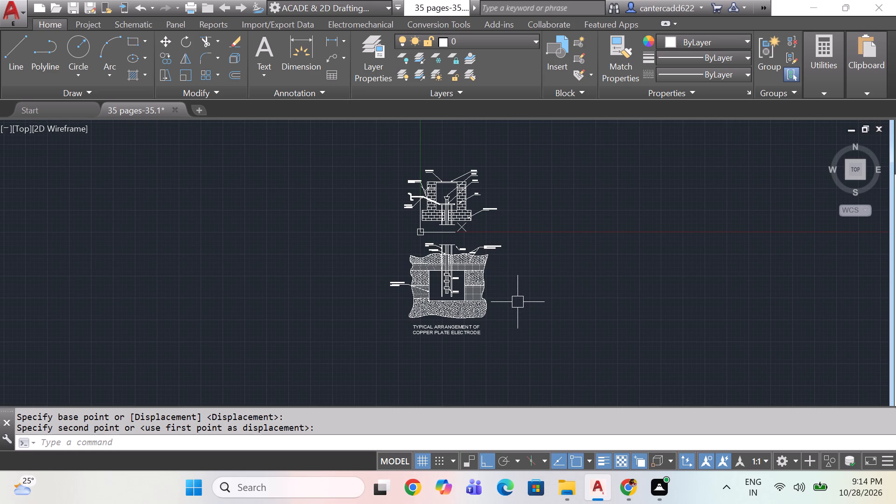
pyautogui.hotkey('ctrl', 's')
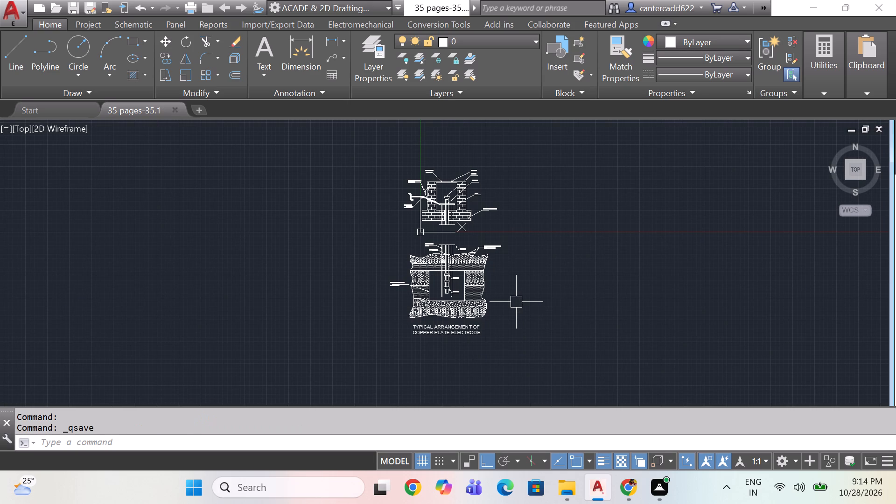
# Open the plot setup for the drawing and choose DWG To PDF.pc3 as the plotter.
pyautogui.press('p')
pyautogui.press('BackSpace')
pyautogui.hotkey('ctrl', 'p')
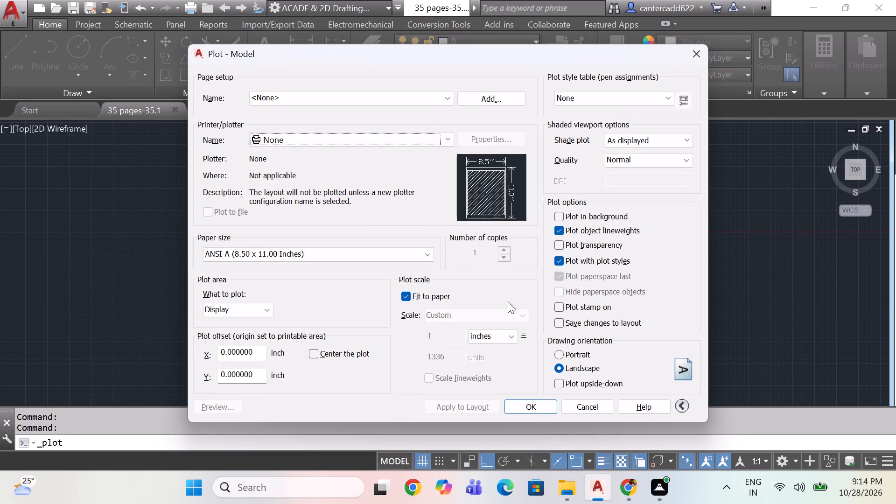
pyautogui.click(377, 134)
pyautogui.scroll(-1, 336, 306)
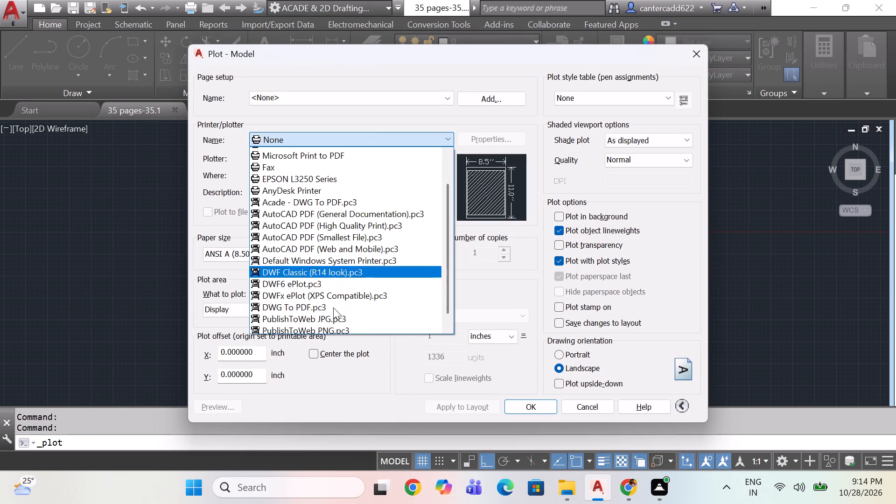
pyautogui.click(318, 305)
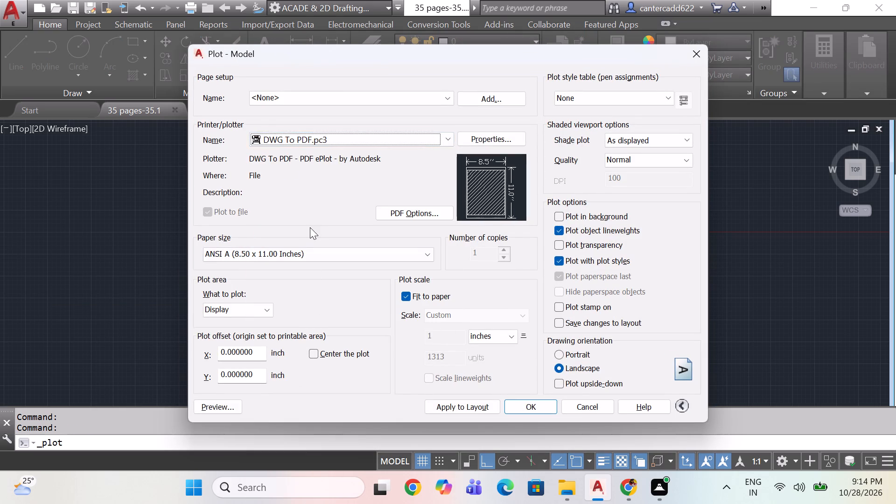
# Set the plot paper size to ISO A4 (210.00 x 297.00 MM).
pyautogui.click(304, 254)
pyautogui.scroll(2, 319, 219)
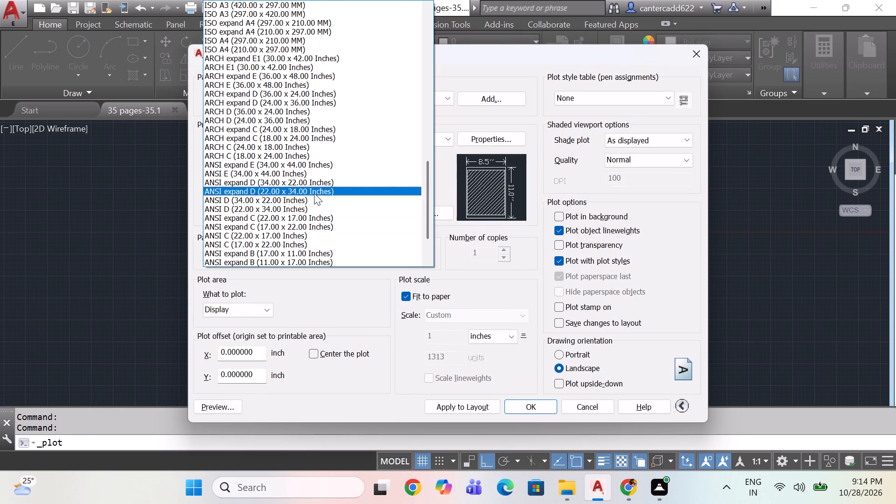
pyautogui.scroll(1, 314, 193)
pyautogui.moveTo(251, 71); pyautogui.dragTo(248, 76)
# Set the plot area to a window enclosing both pit sections, their labels and the title.
pyautogui.click(255, 312)
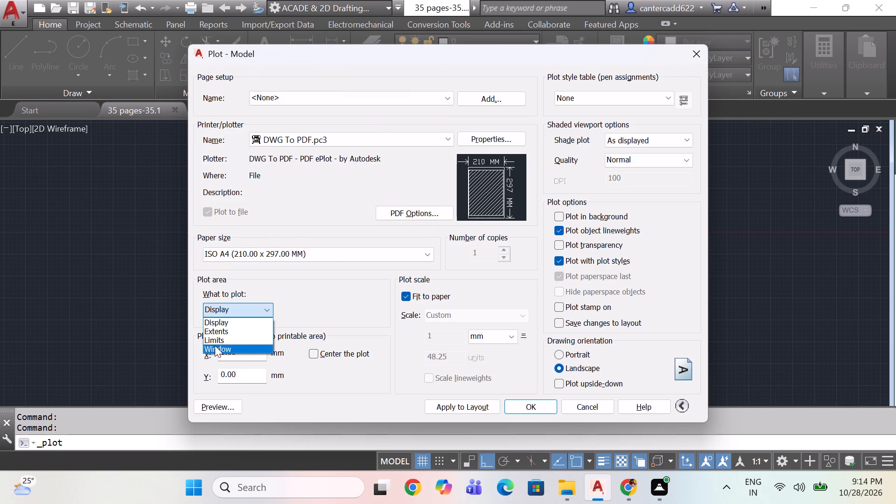
pyautogui.click(215, 345)
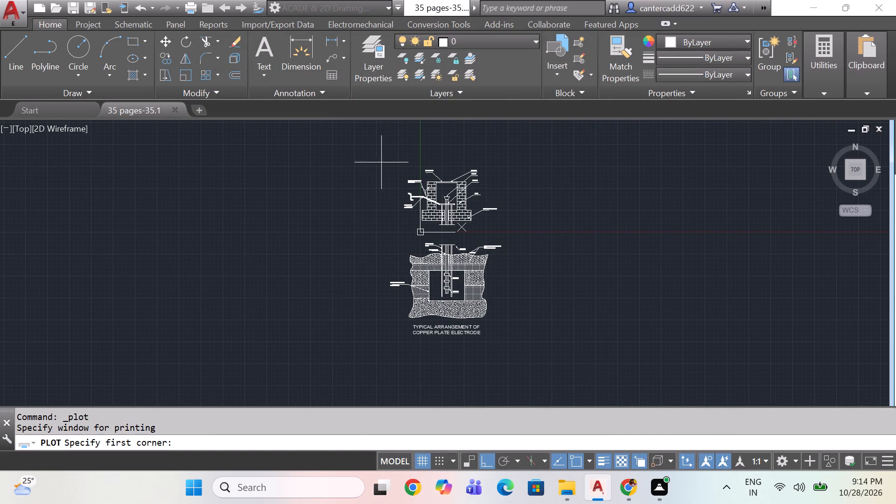
pyautogui.click(381, 159)
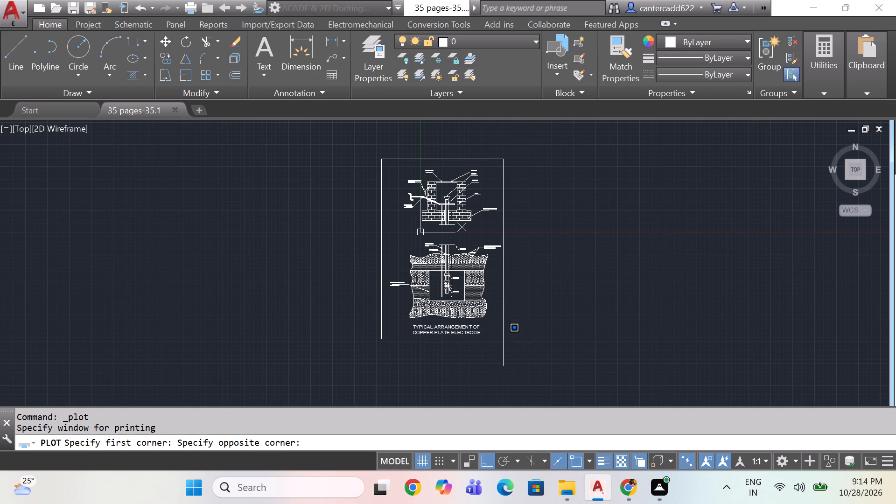
pyautogui.click(506, 339)
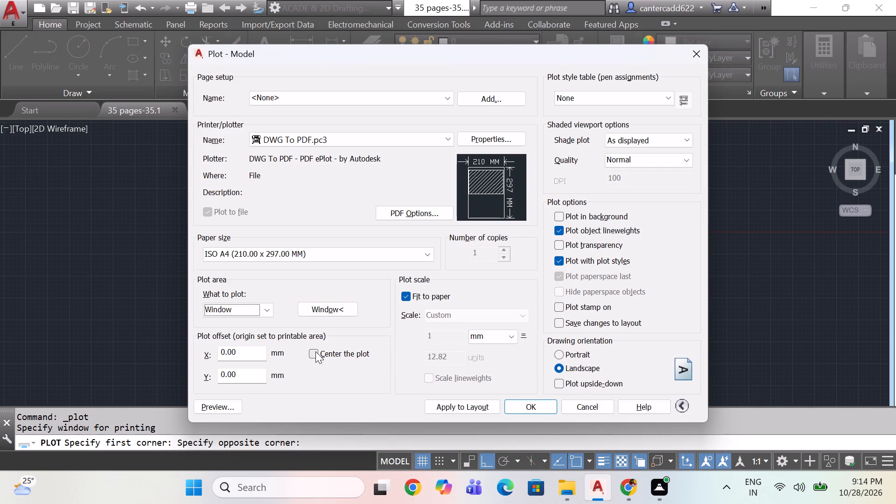
# Centre the plot on the sheet in Portrait orientation and apply the settings to the layout.
pyautogui.click(315, 351)
pyautogui.click(565, 355)
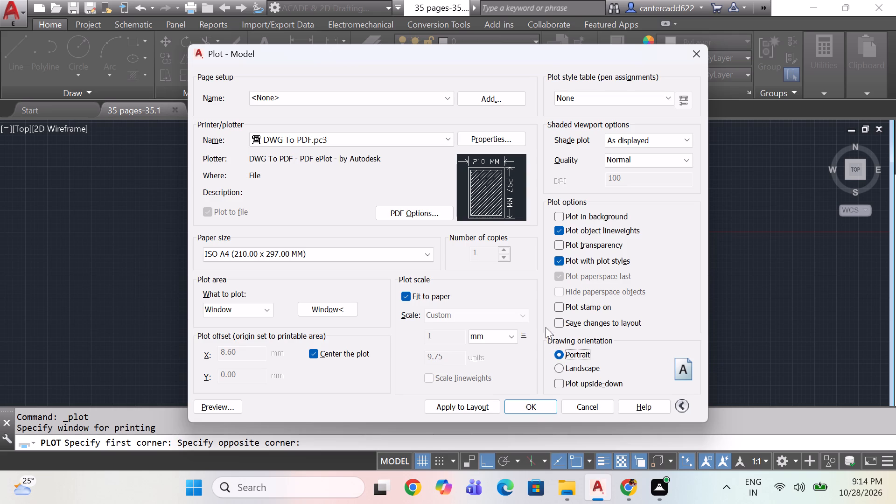
pyautogui.click(472, 402)
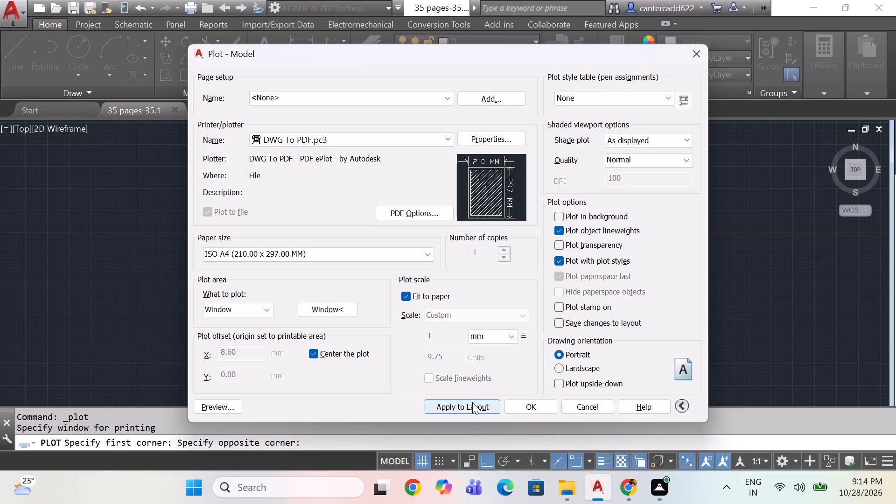
# Plot the drawing as 35 pages-35.1-Model.pdf into the clearsynth folder inside projects on drive D.
pyautogui.click(529, 406)
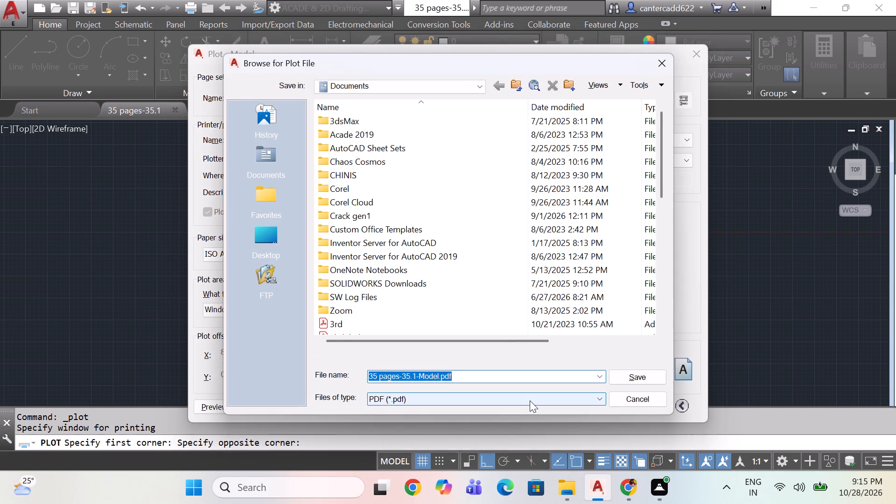
pyautogui.click(441, 91)
pyautogui.click(381, 168)
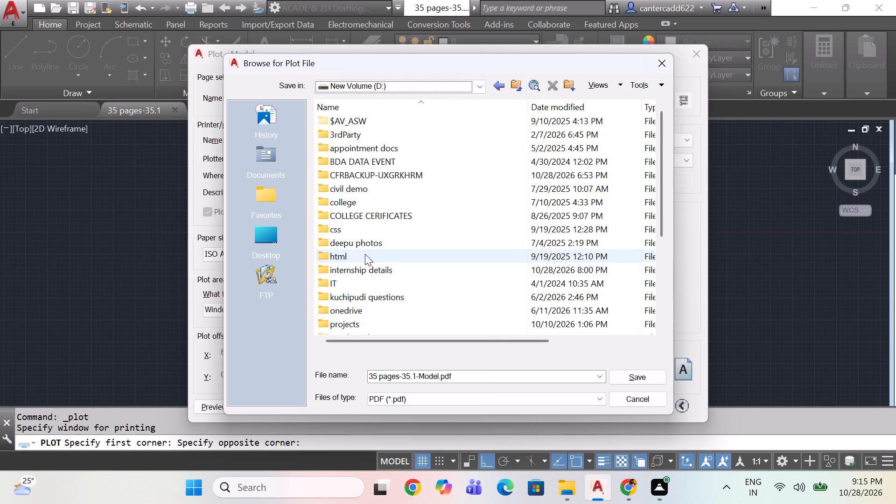
pyautogui.scroll(-1, 364, 298)
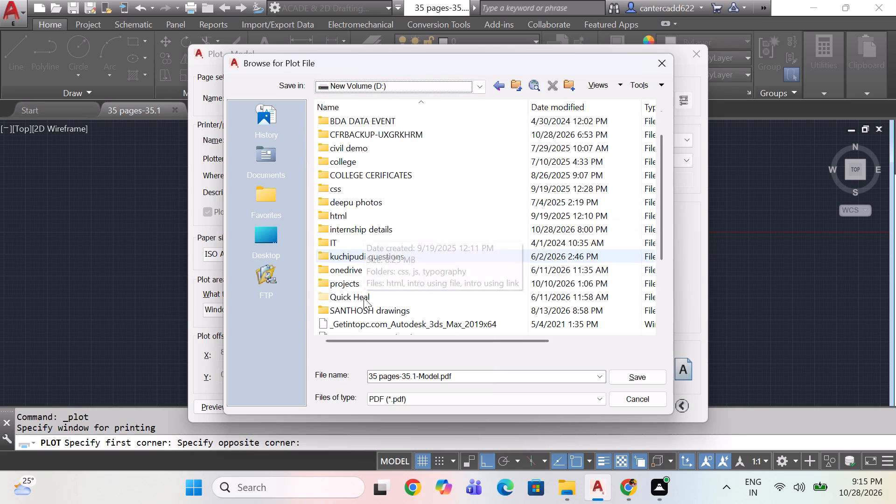
pyautogui.doubleClick(365, 284)
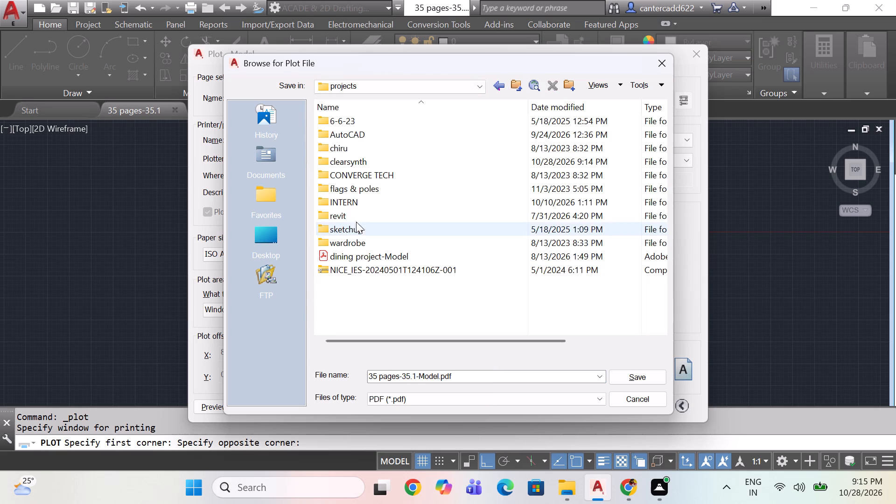
pyautogui.doubleClick(371, 161)
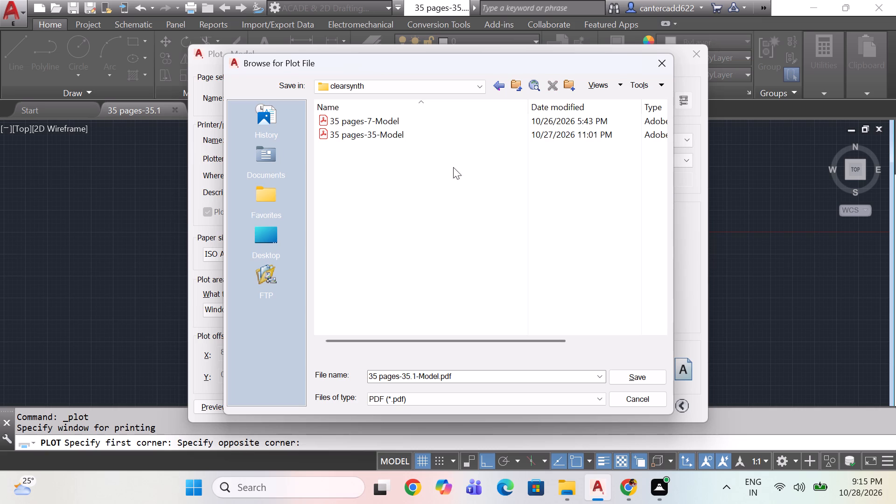
pyautogui.click(634, 375)
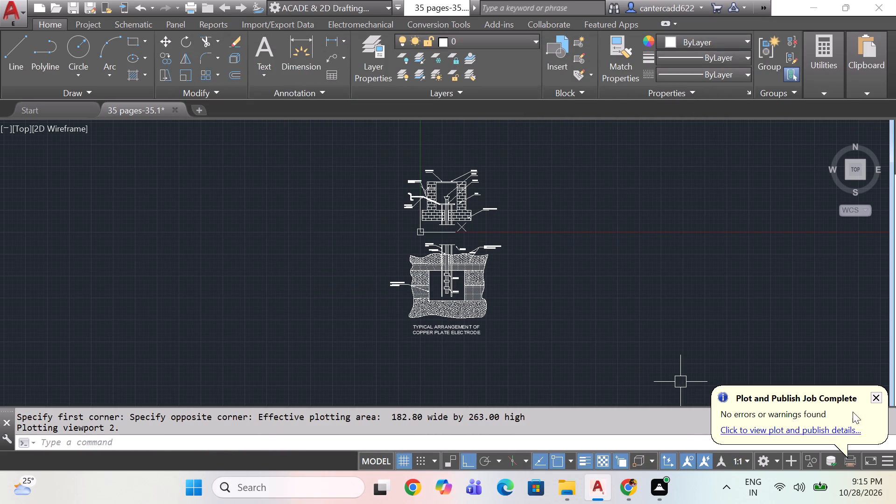
# Dismiss the plot notification, view the plotted PDF in Adobe Acrobat and close it.
pyautogui.click(876, 397)
pyautogui.scroll(1, 528, 251)
pyautogui.moveTo(528, 251); pyautogui.dragTo(521, 260, button='middle')
pyautogui.click(888, 11)
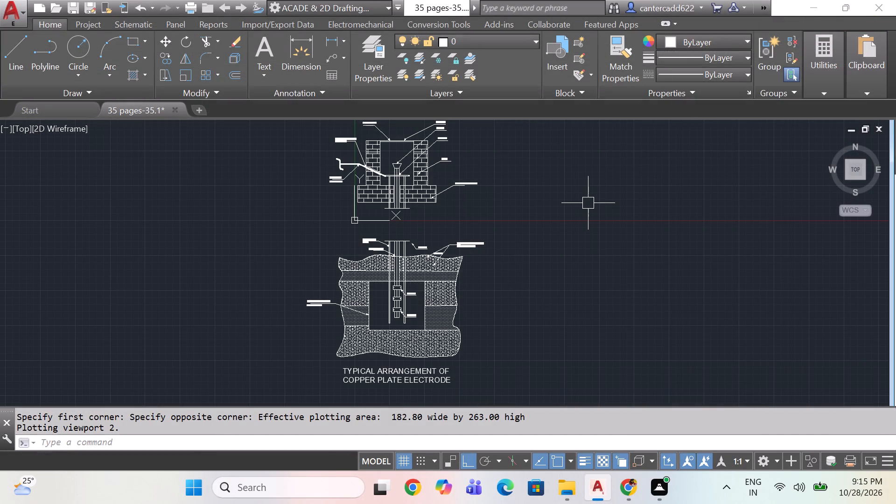
# Break two short gaps in the vertical pipe's centre line where it passes between the brick footings of the inspection chamber.
pyautogui.scroll(2, 369, 165)
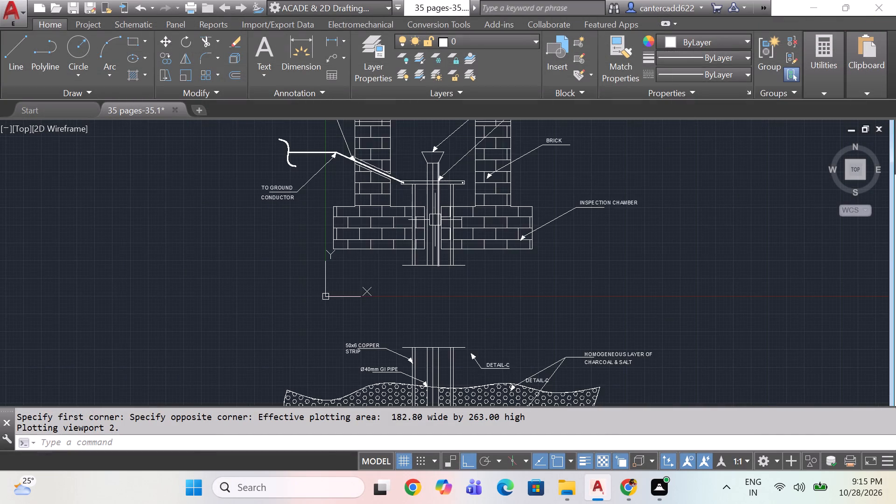
pyautogui.scroll(1, 437, 219)
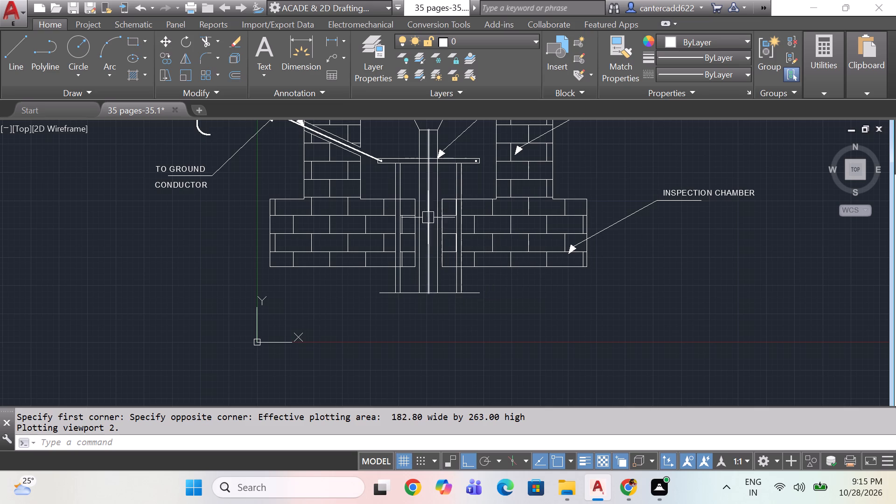
pyautogui.moveTo(426, 177); pyautogui.dragTo(427, 197, button='middle')
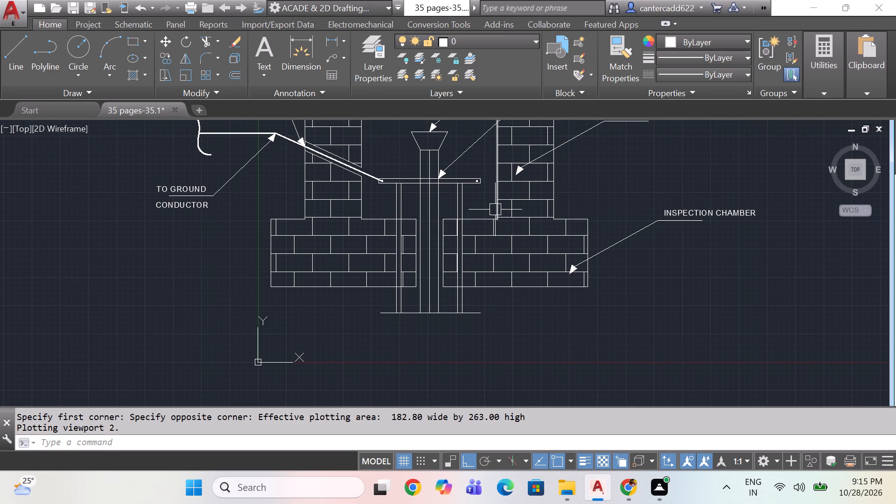
pyautogui.write('BR')
pyautogui.press('space')
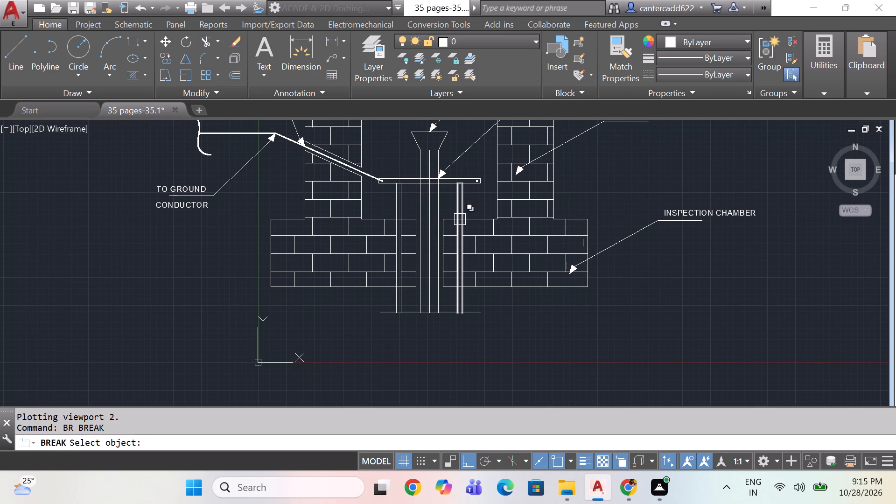
pyautogui.scroll(2, 429, 221)
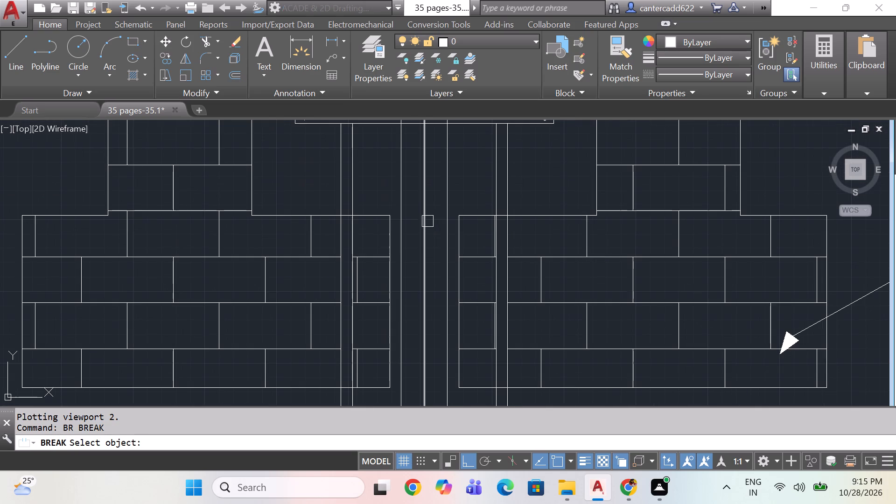
pyautogui.click(425, 212)
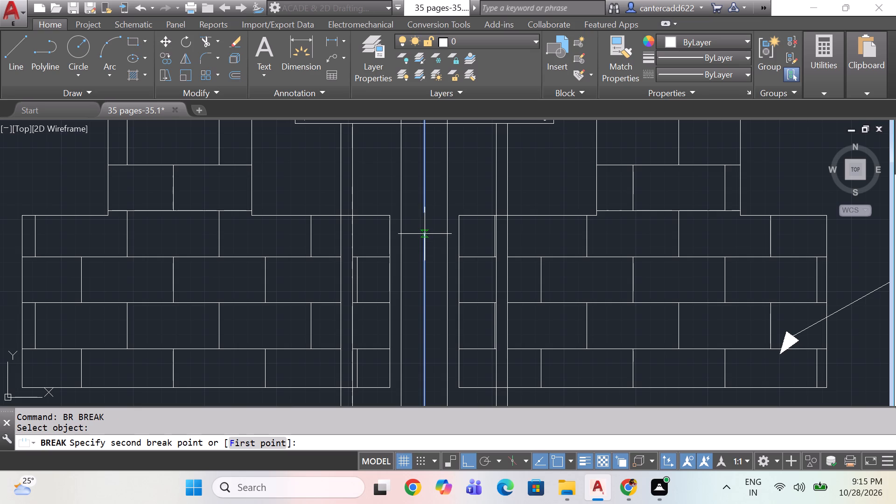
pyautogui.click(425, 243)
pyautogui.moveTo(442, 311); pyautogui.dragTo(427, 272, button='middle')
pyautogui.scroll(-1, 427, 270)
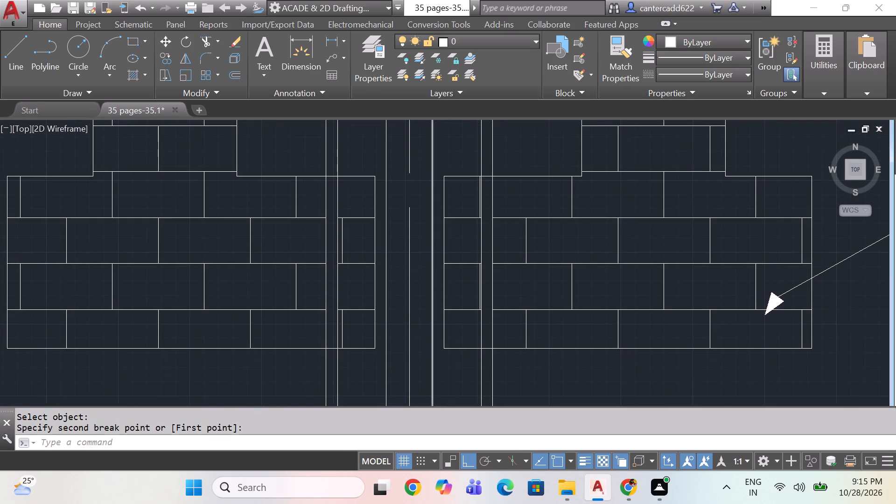
pyautogui.press('space')
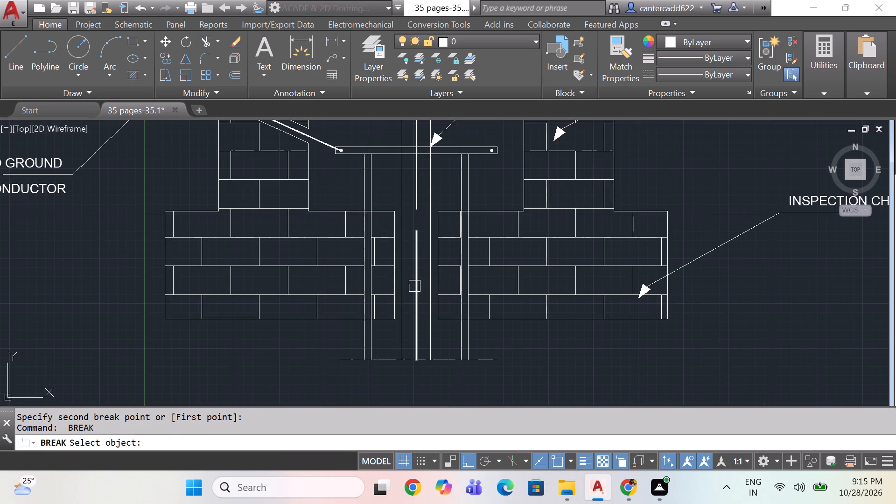
pyautogui.click(415, 289)
pyautogui.moveTo(416, 309); pyautogui.dragTo(433, 320)
# Draw a small circle of about 4.34 radius in the upper gap of the pipe's centre line.
pyautogui.press('c')
pyautogui.press('space')
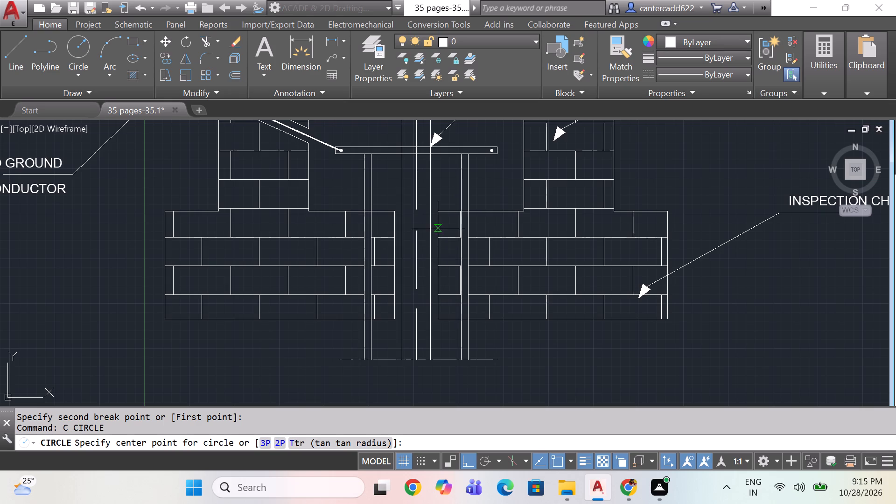
pyautogui.scroll(2, 421, 229)
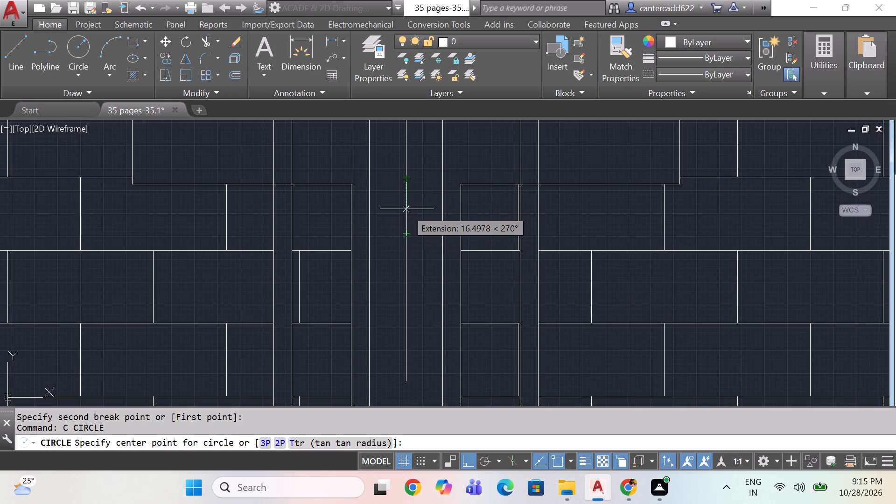
pyautogui.click(406, 207)
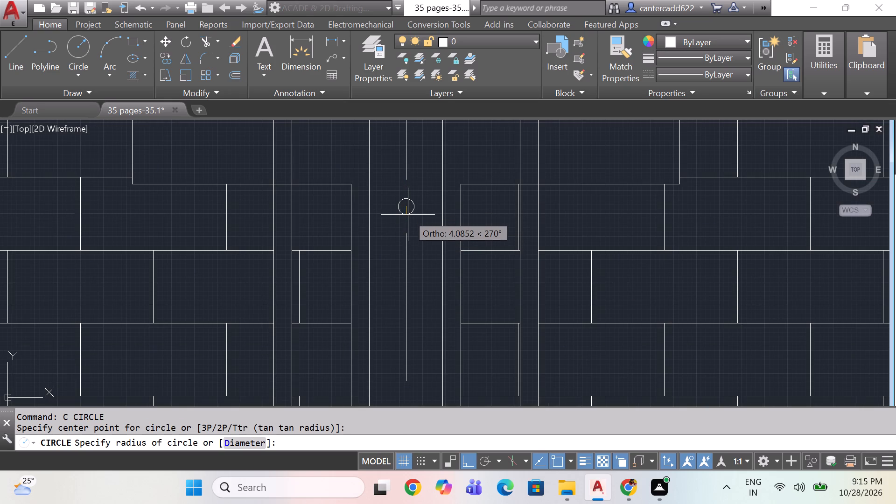
pyautogui.click(406, 215)
pyautogui.click(413, 216)
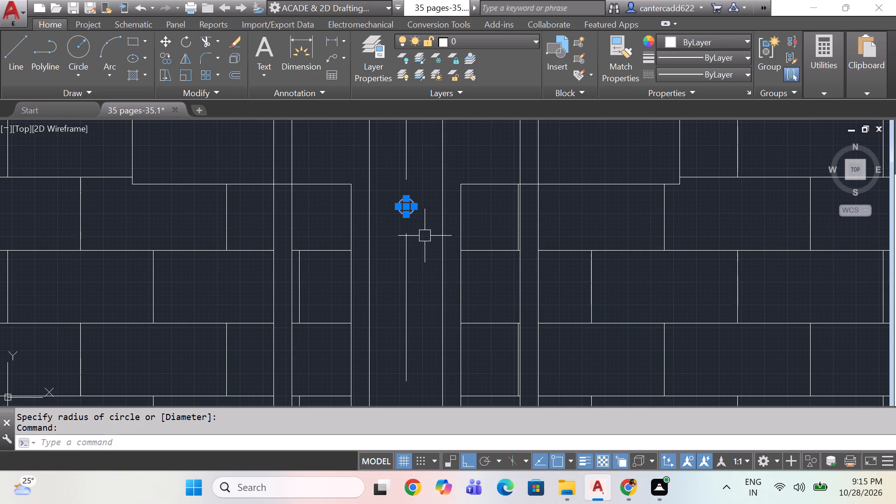
pyautogui.moveTo(420, 239); pyautogui.dragTo(413, 193, button='middle')
pyautogui.press('Escape')
# Draw a second small circle on the pipe's centre line in the lower gap.
pyautogui.press('c')
pyautogui.press('space')
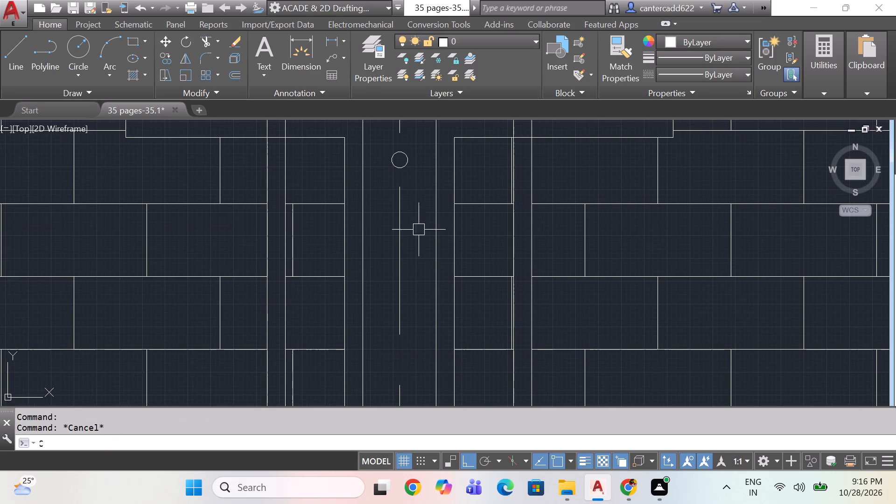
pyautogui.scroll(-1, 400, 322)
pyautogui.moveTo(400, 322); pyautogui.dragTo(399, 232, button='middle')
pyautogui.scroll(2, 400, 250)
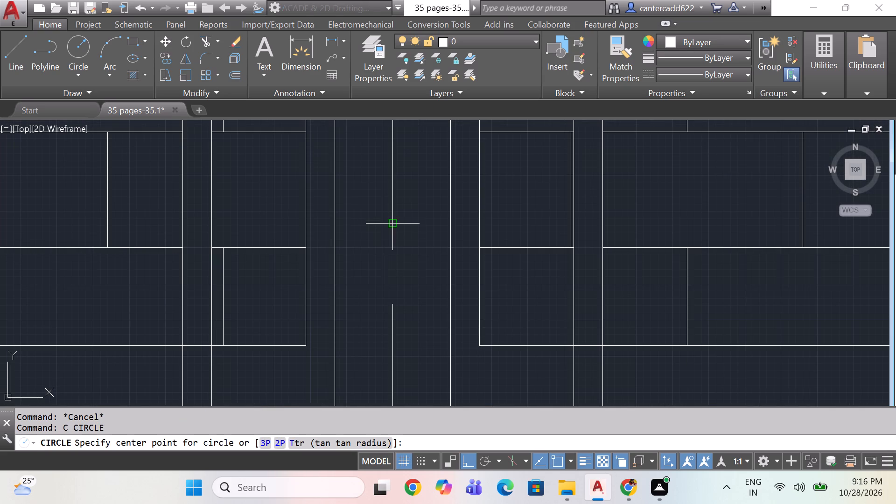
pyautogui.click(392, 264)
pyautogui.click(395, 272)
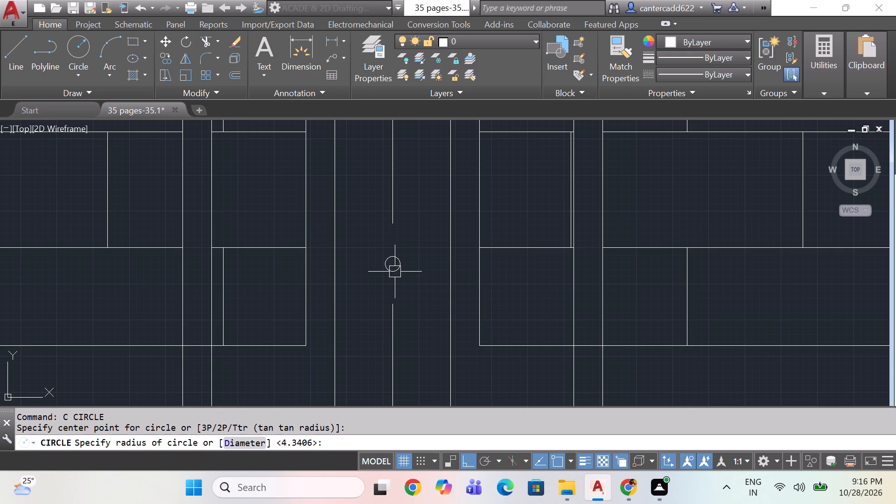
# Trim away the wavy ground line where it crosses the inside of the Ø40mm GI pipe, on both sides of its centre line.
pyautogui.scroll(-2, 393, 265)
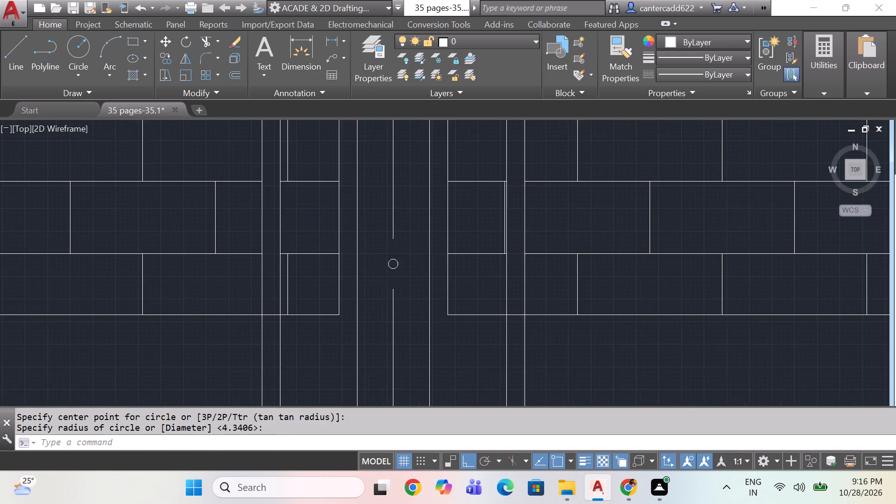
pyautogui.scroll(-1, 416, 294)
pyautogui.scroll(-2, 440, 330)
pyautogui.moveTo(462, 353); pyautogui.dragTo(390, 247, button='middle')
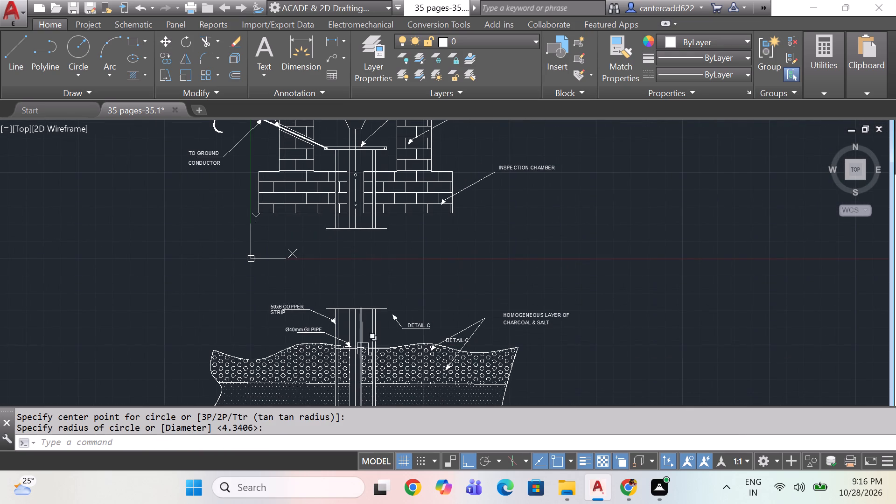
pyautogui.moveTo(363, 355); pyautogui.dragTo(360, 301, button='middle')
pyautogui.scroll(3, 360, 301)
pyautogui.middleClick(360, 301)
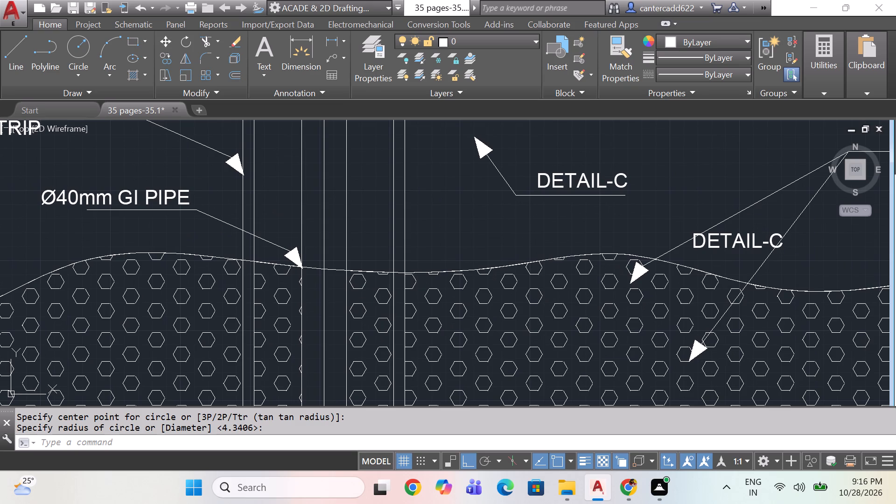
pyautogui.press('t')
pyautogui.press('r')
pyautogui.press('space')
pyautogui.press('space')
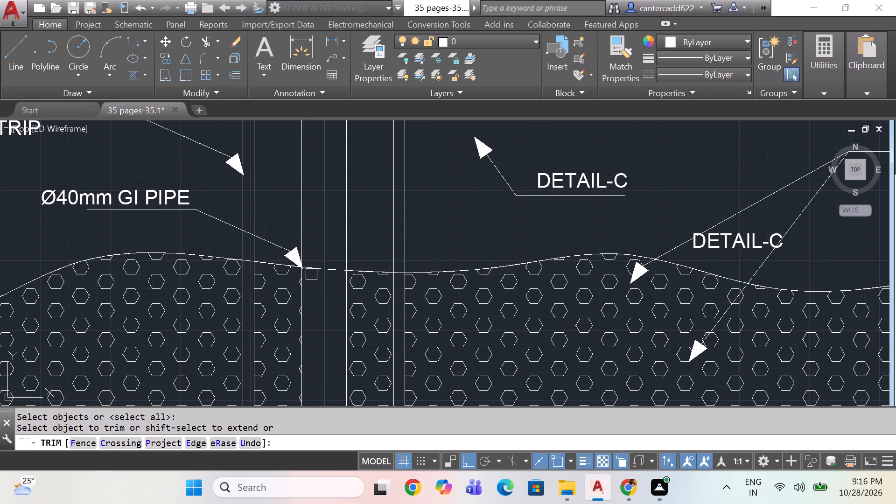
pyautogui.click(312, 269)
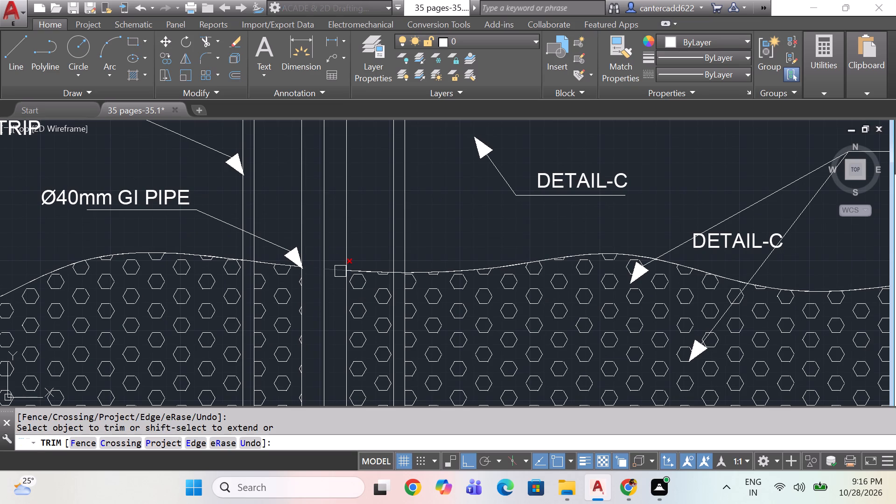
pyautogui.click(337, 271)
pyautogui.press('space')
pyautogui.scroll(-1, 362, 230)
pyautogui.moveTo(364, 233); pyautogui.dragTo(373, 217, button='middle')
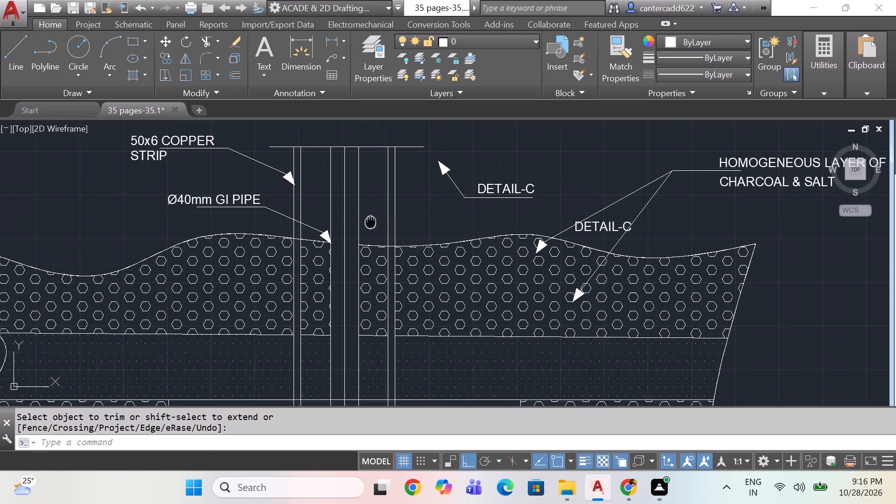
# Break two gaps in the lower pipe's centre line, at the wavy ground line and near the base of the first charcoal layer.
pyautogui.moveTo(373, 217); pyautogui.dragTo(378, 210, button='middle')
pyautogui.press('b')
pyautogui.press('r')
pyautogui.press('space')
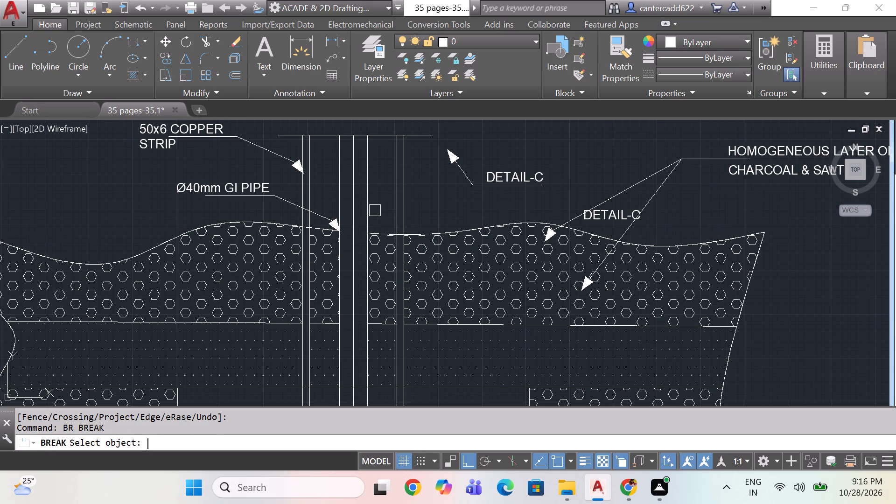
pyautogui.click(352, 216)
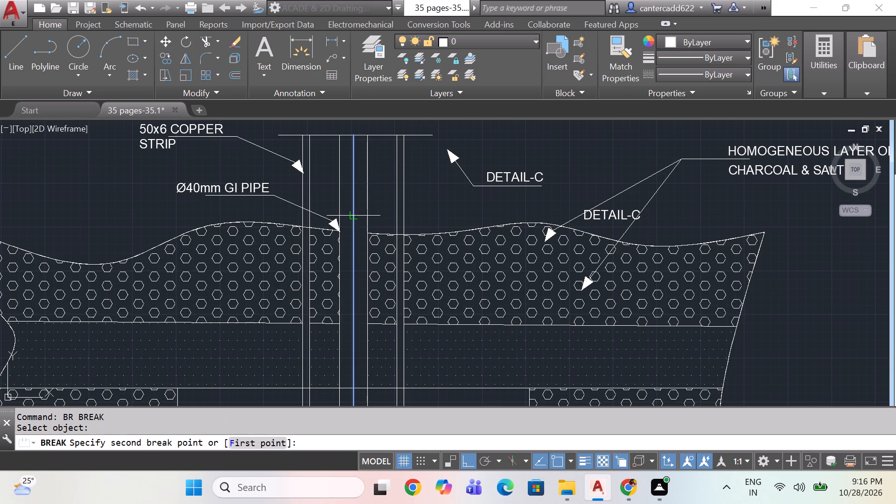
pyautogui.click(351, 249)
pyautogui.moveTo(363, 283); pyautogui.dragTo(365, 184, button='middle')
pyautogui.press('space')
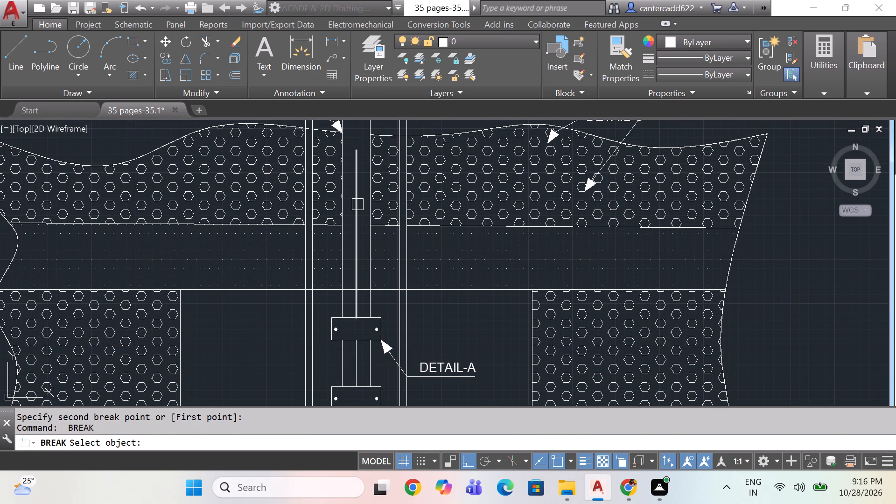
pyautogui.click(352, 187)
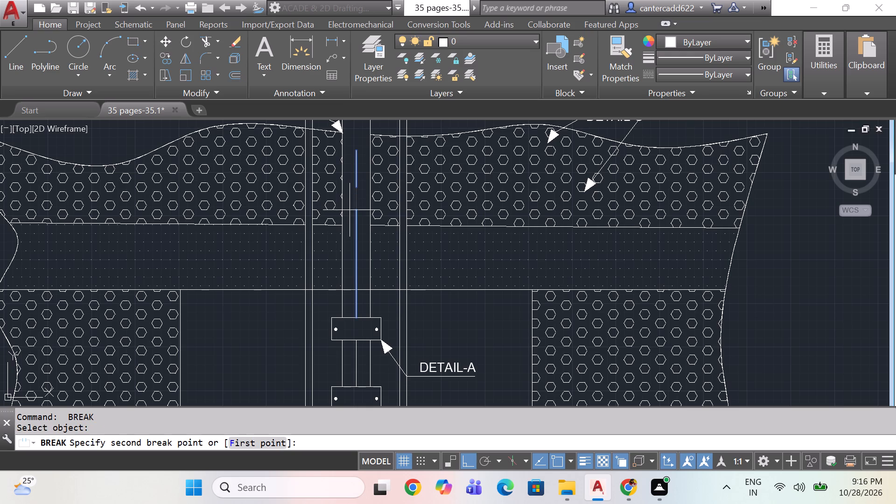
pyautogui.click(358, 222)
pyautogui.press('space')
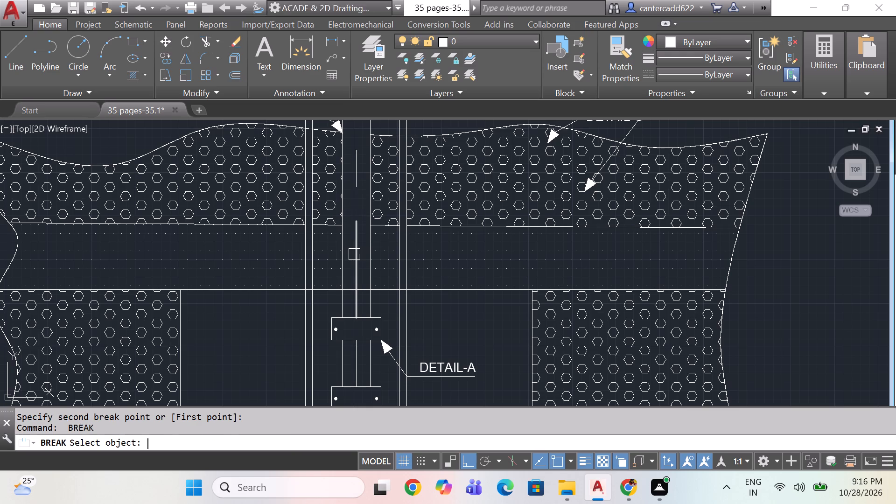
pyautogui.press('space')
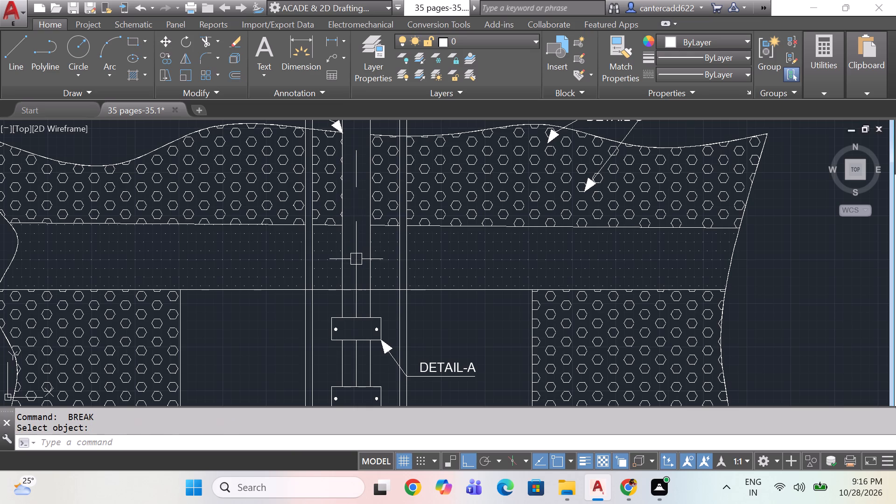
pyautogui.press('Escape')
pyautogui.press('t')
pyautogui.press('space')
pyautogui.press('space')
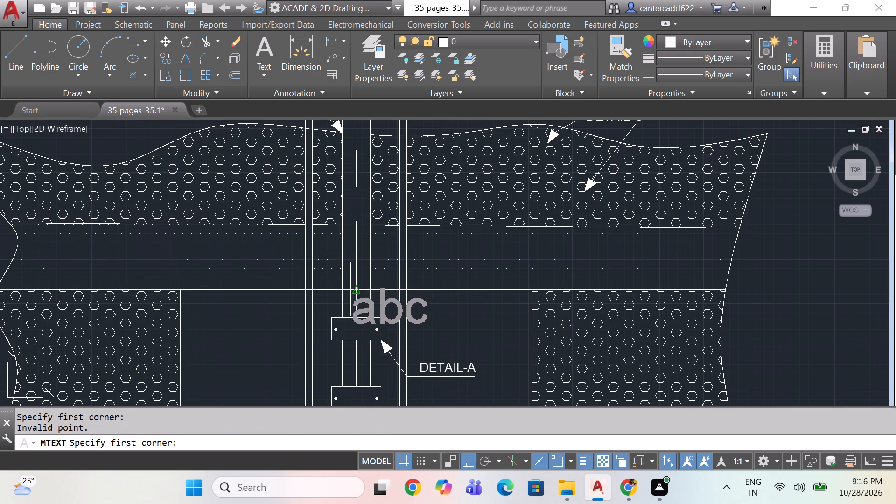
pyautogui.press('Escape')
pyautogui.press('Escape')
# Trim the copper plate's top edge line inside the Ø40mm GI pipe, on both sides of its centre line.
pyautogui.write('TR')
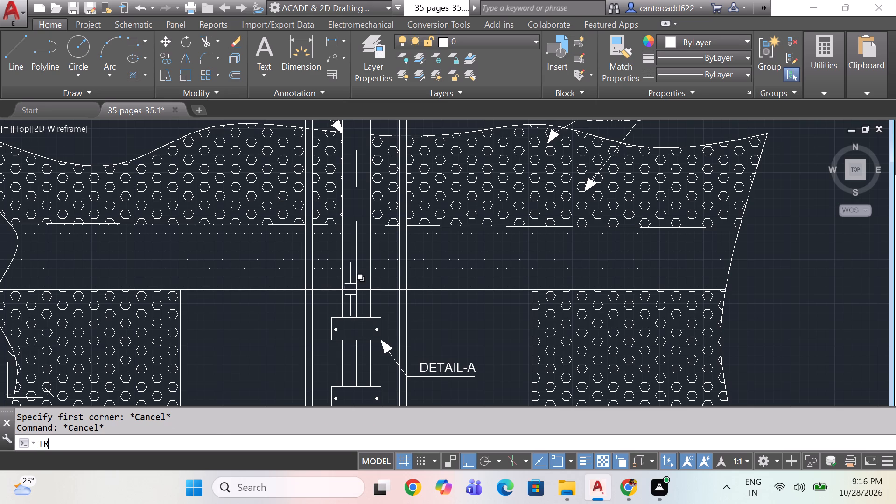
pyautogui.press('space')
pyautogui.press('space')
pyautogui.scroll(1, 338, 298)
pyautogui.click(354, 286)
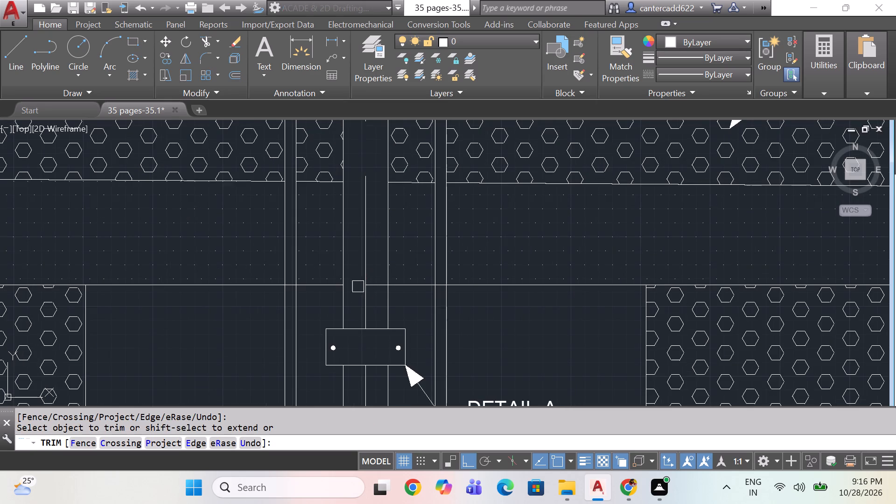
pyautogui.click(378, 286)
pyautogui.press('space')
# Break a gap in the pipe's centre line where it passes the copper plate's top edge, above the top clamp.
pyautogui.press('b')
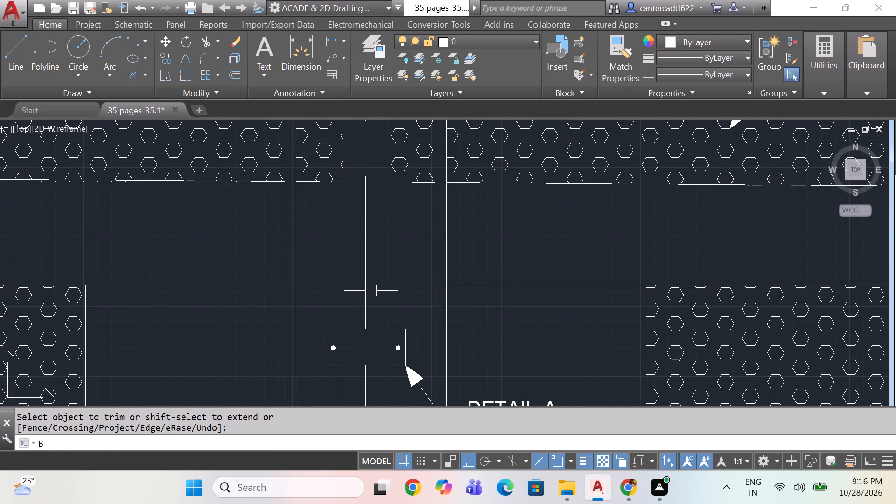
pyautogui.press('r')
pyautogui.press('space')
pyautogui.moveTo(364, 259); pyautogui.dragTo(365, 264)
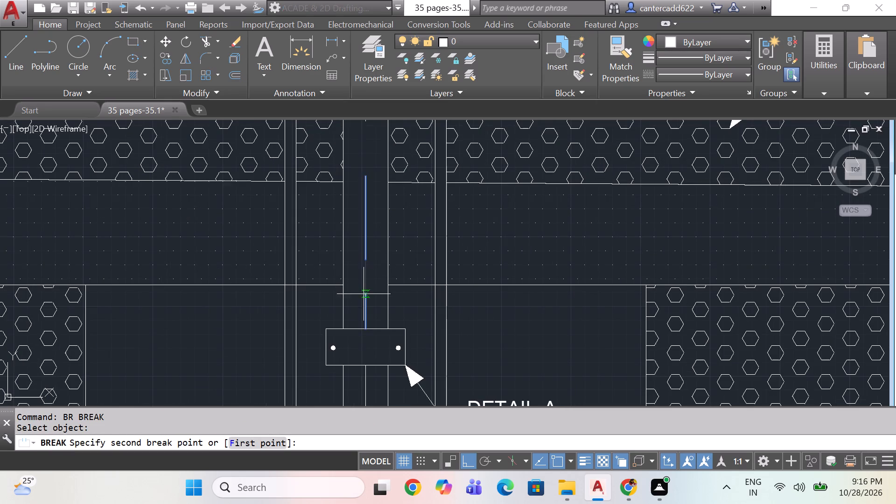
pyautogui.click(364, 307)
# Draw circles of 2.5732 radius on the pipe's centre line in the two gaps within the upper soil layers.
pyautogui.scroll(-1, 384, 287)
pyautogui.moveTo(384, 287); pyautogui.dragTo(378, 316, button='middle')
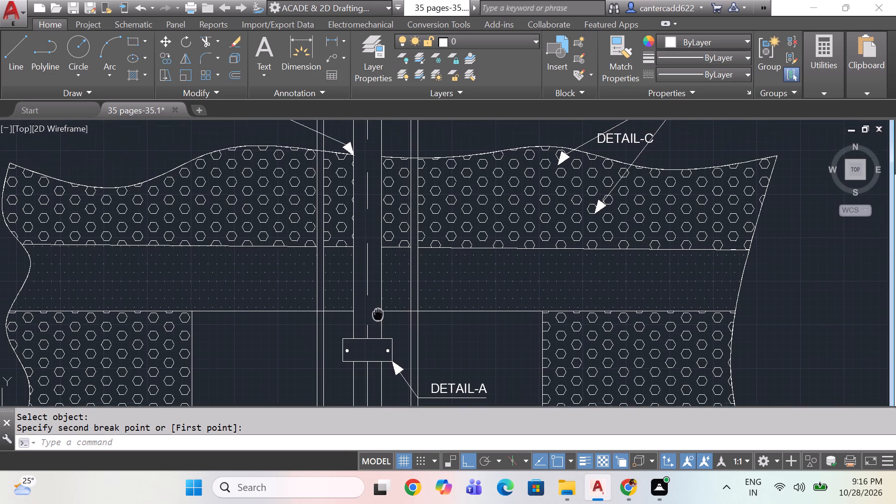
pyautogui.moveTo(378, 316); pyautogui.dragTo(372, 356, button='middle')
pyautogui.press('c')
pyautogui.press('space')
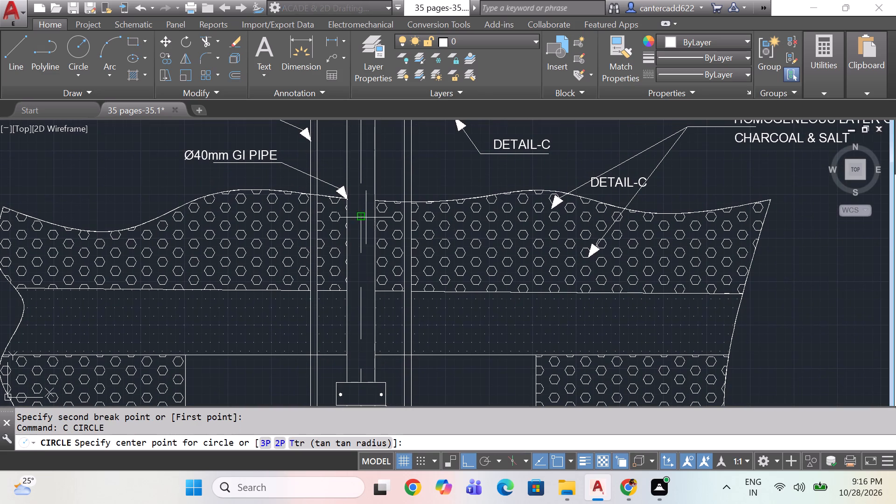
pyautogui.scroll(2, 361, 205)
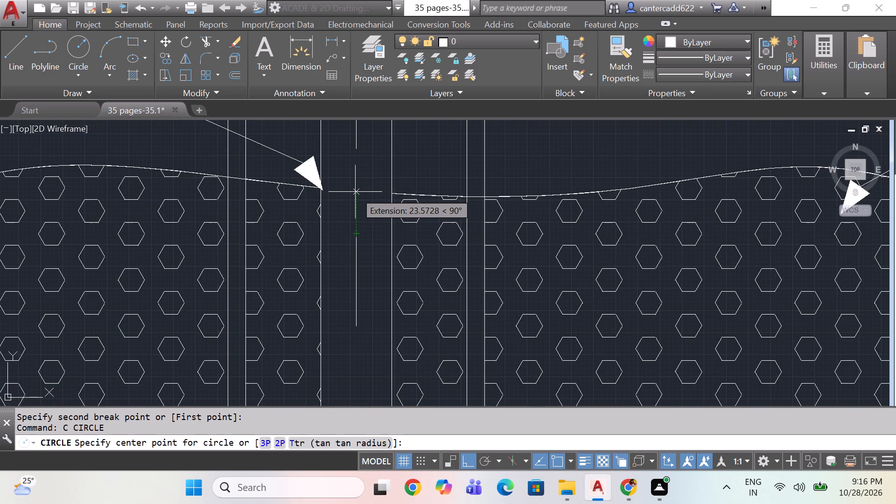
pyautogui.click(356, 191)
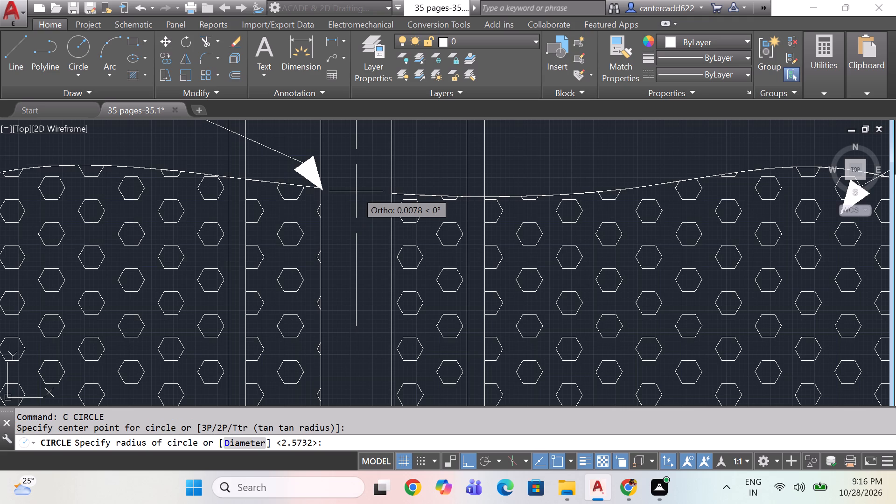
pyautogui.press('space')
pyautogui.moveTo(383, 259); pyautogui.dragTo(381, 231, button='middle')
pyautogui.press('space')
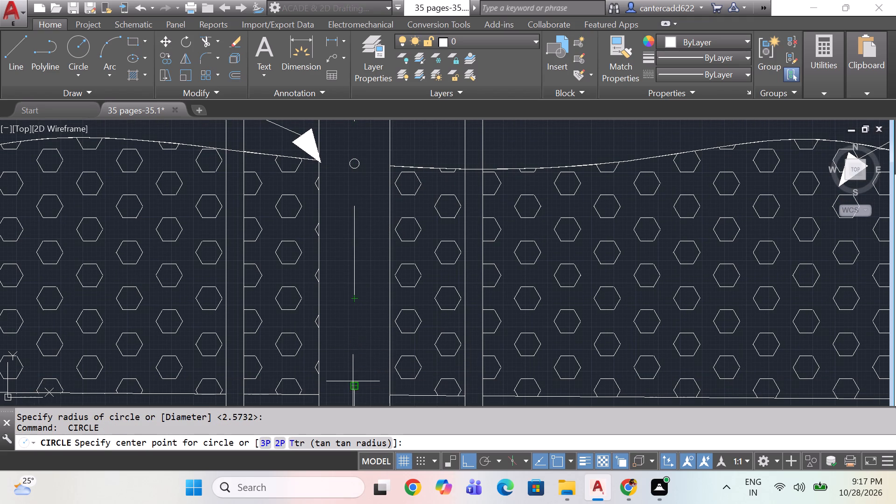
pyautogui.click(355, 343)
pyautogui.press('space')
# Draw a circle of 2.5732 radius in the centre-line gap at the copper plate's top edge.
pyautogui.scroll(-3, 360, 344)
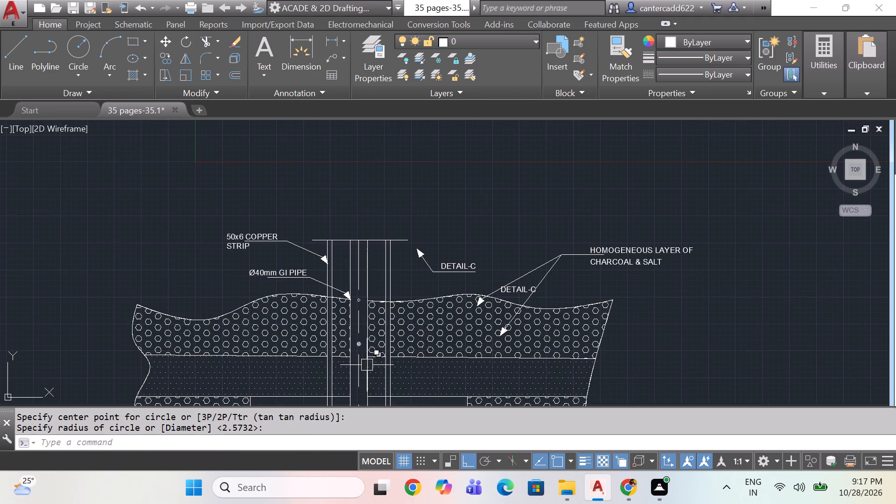
pyautogui.moveTo(367, 365); pyautogui.dragTo(347, 271, button='middle')
pyautogui.scroll(3, 329, 312)
pyautogui.press('space')
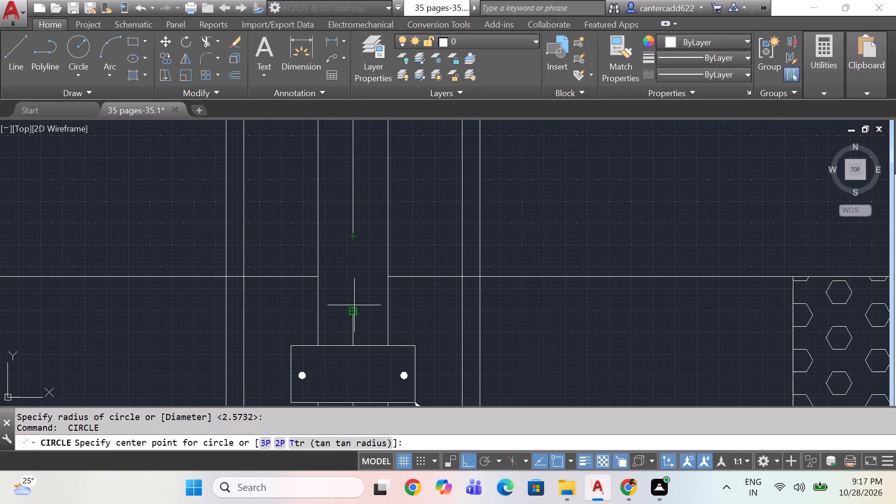
pyautogui.click(352, 277)
pyautogui.press('space')
pyautogui.scroll(-2, 372, 299)
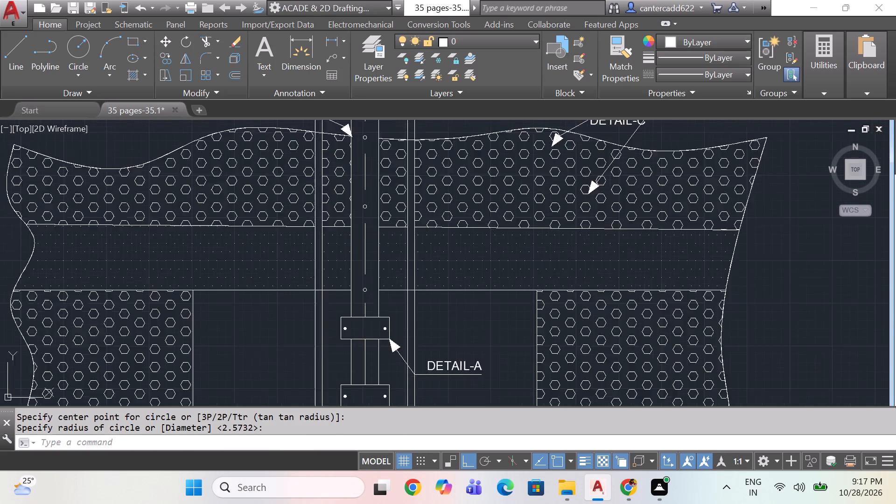
# Break a gap in the pipe's centre line between the top and middle clamps.
pyautogui.scroll(-1, 372, 299)
pyautogui.moveTo(396, 324); pyautogui.dragTo(382, 265, button='middle')
pyautogui.scroll(1, 355, 320)
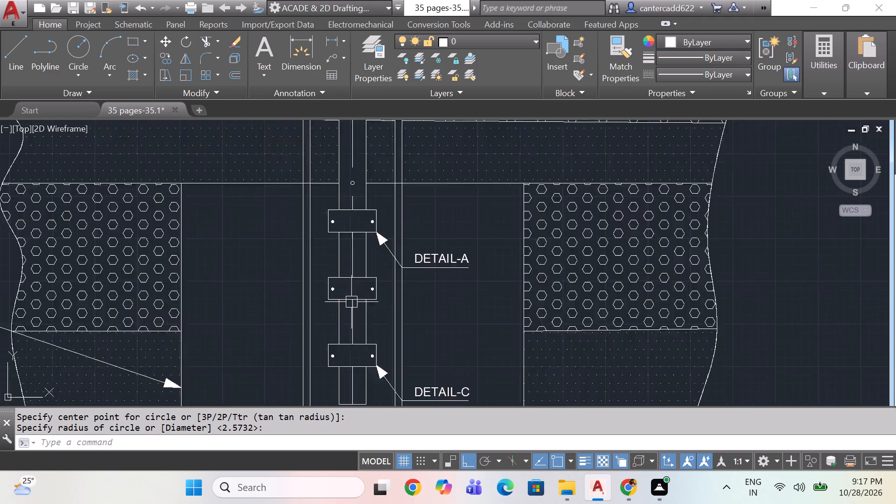
pyautogui.scroll(4, 351, 301)
pyautogui.moveTo(351, 224); pyautogui.dragTo(352, 267, button='middle')
pyautogui.scroll(-2, 344, 280)
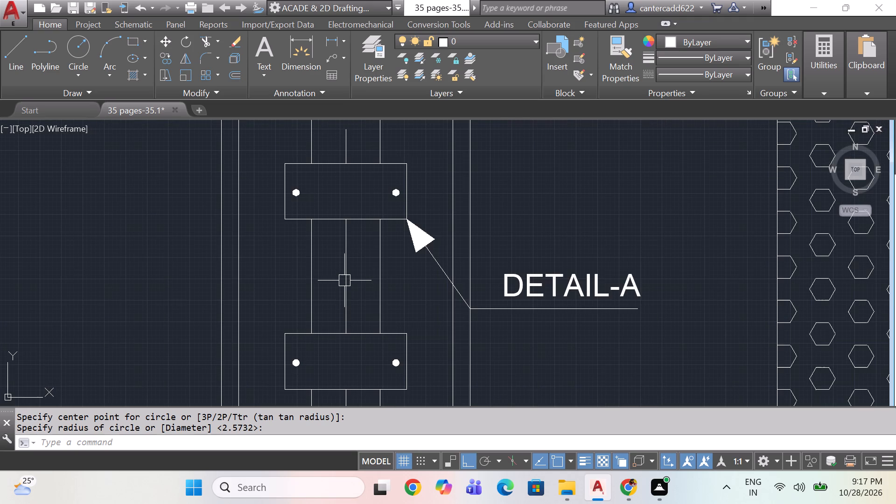
pyautogui.write('BR')
pyautogui.press('space')
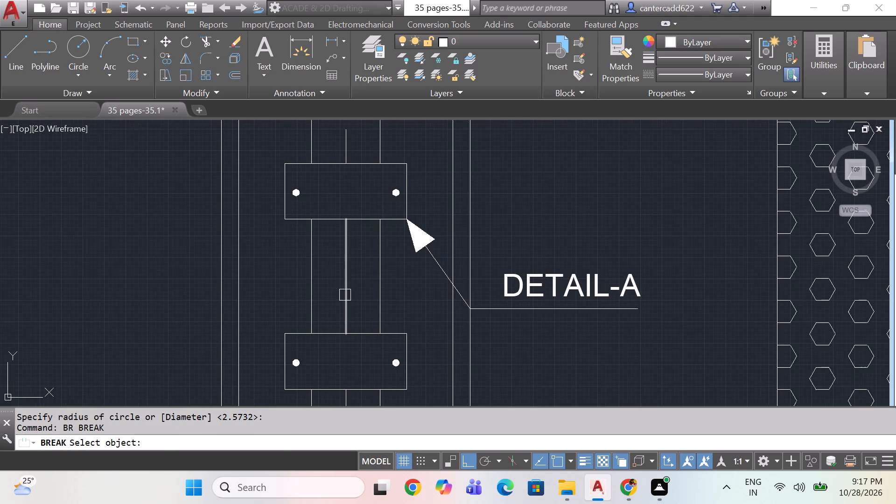
pyautogui.click(345, 295)
pyautogui.click(343, 248)
# Break gaps in the pipe's centre line between the middle and lowest clamps and below the lowest clamp.
pyautogui.moveTo(358, 326); pyautogui.dragTo(347, 263, button='middle')
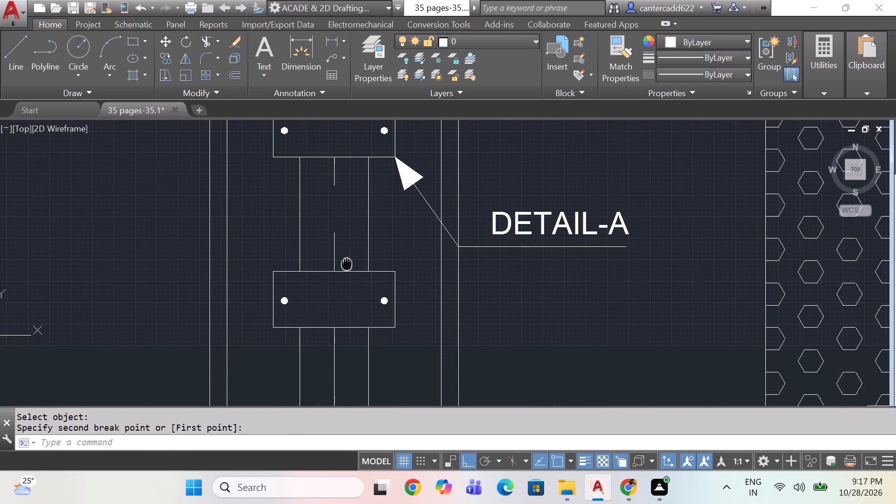
pyautogui.moveTo(347, 263); pyautogui.dragTo(347, 262, button='middle')
pyautogui.press('space')
pyautogui.moveTo(342, 364); pyautogui.dragTo(334, 282, button='middle')
pyautogui.click(322, 277)
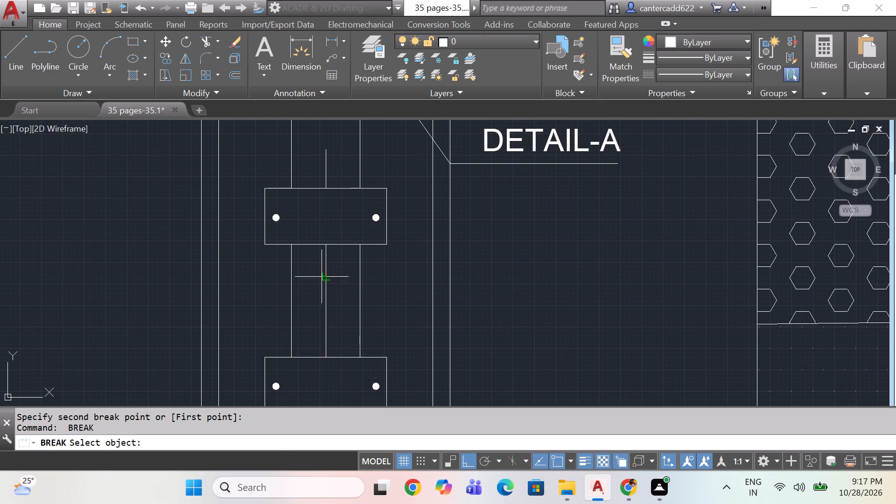
pyautogui.click(328, 332)
pyautogui.scroll(-1, 334, 336)
pyautogui.moveTo(334, 339); pyautogui.dragTo(322, 253, button='middle')
pyautogui.scroll(1, 318, 365)
pyautogui.press('space')
pyautogui.click(317, 331)
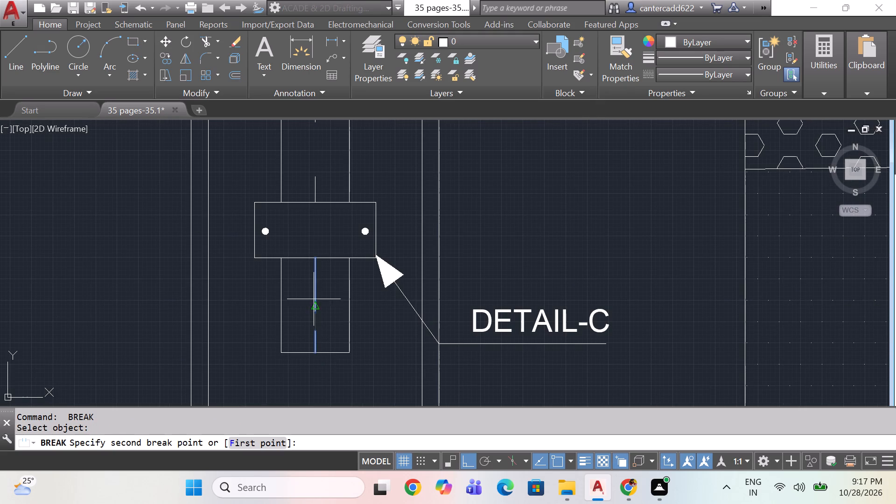
pyautogui.click(314, 292)
pyautogui.press('space')
pyautogui.press('Escape')
# Draw circles of 2.5732 radius in the three centre-line gaps between the clamps and below the lowest clamp.
pyautogui.press('c')
pyautogui.press('space')
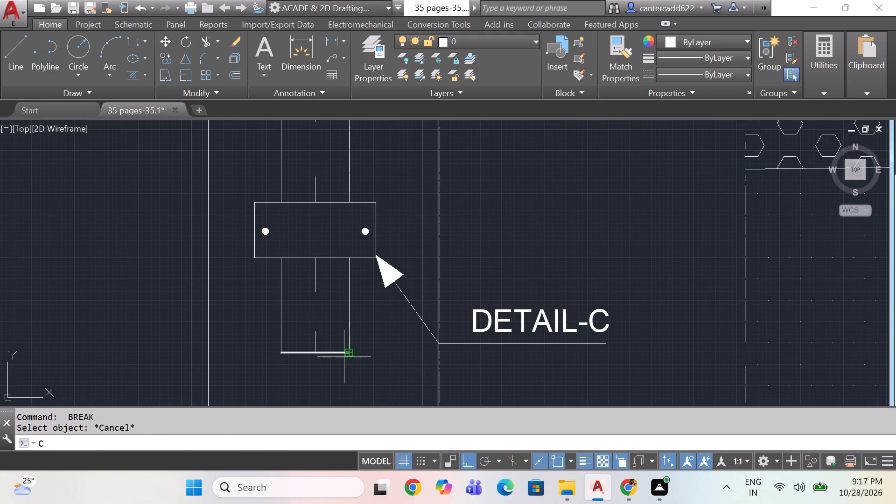
pyautogui.click(316, 313)
pyautogui.press('space')
pyautogui.moveTo(333, 308); pyautogui.dragTo(332, 363, button='middle')
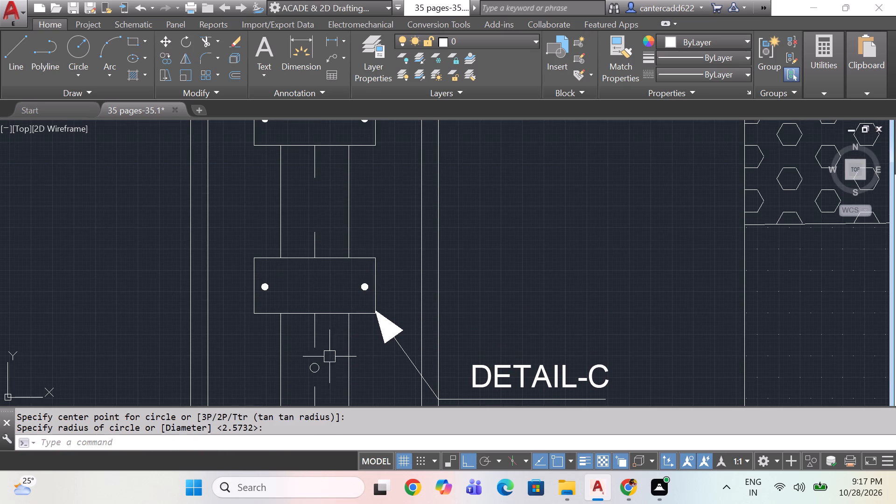
pyautogui.press('space')
pyautogui.click(315, 208)
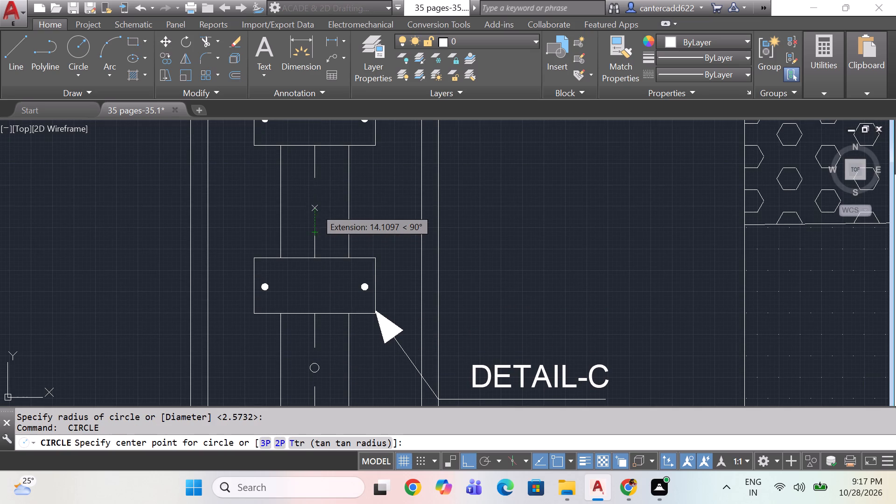
pyautogui.press('space')
pyautogui.moveTo(340, 188); pyautogui.dragTo(343, 242, button='middle')
pyautogui.scroll(-2, 323, 199)
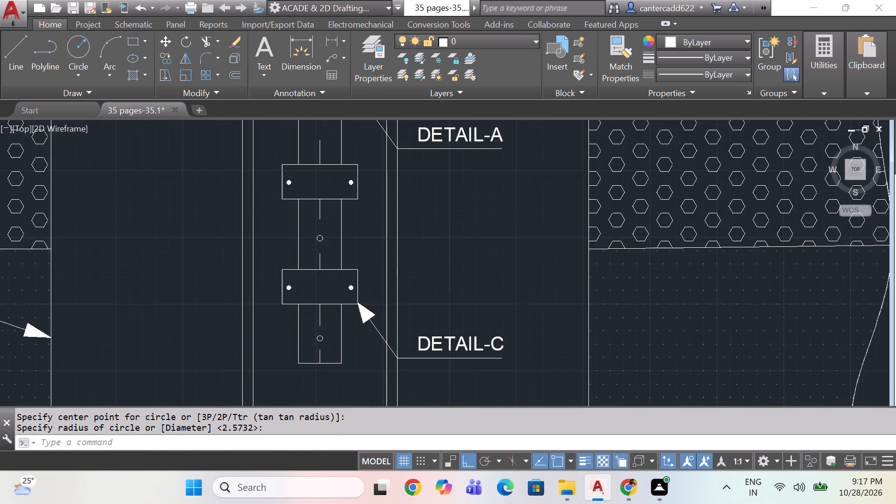
pyautogui.moveTo(323, 199); pyautogui.dragTo(324, 241, button='middle')
pyautogui.scroll(2, 323, 181)
pyautogui.press('space')
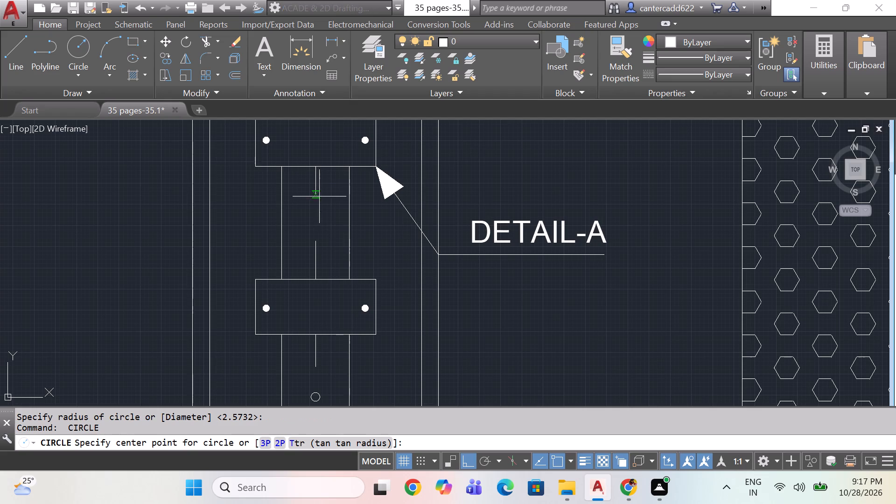
pyautogui.click(317, 217)
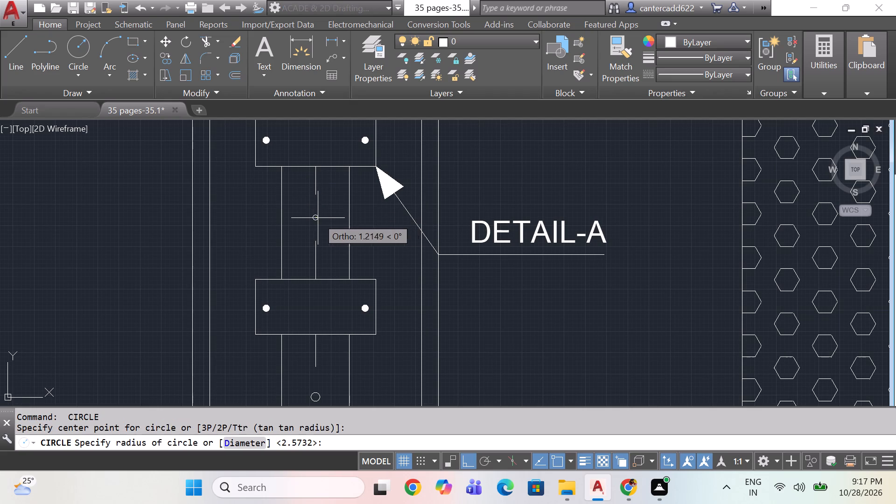
pyautogui.press('space')
# Save the drawing with the finished pipe details.
pyautogui.scroll(-1, 354, 228)
pyautogui.scroll(-2, 489, 280)
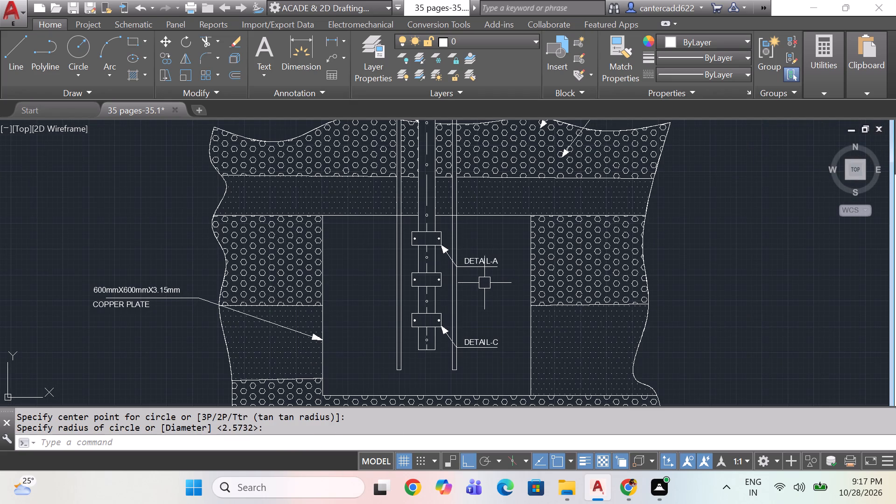
pyautogui.hotkey('ctrl', 's')
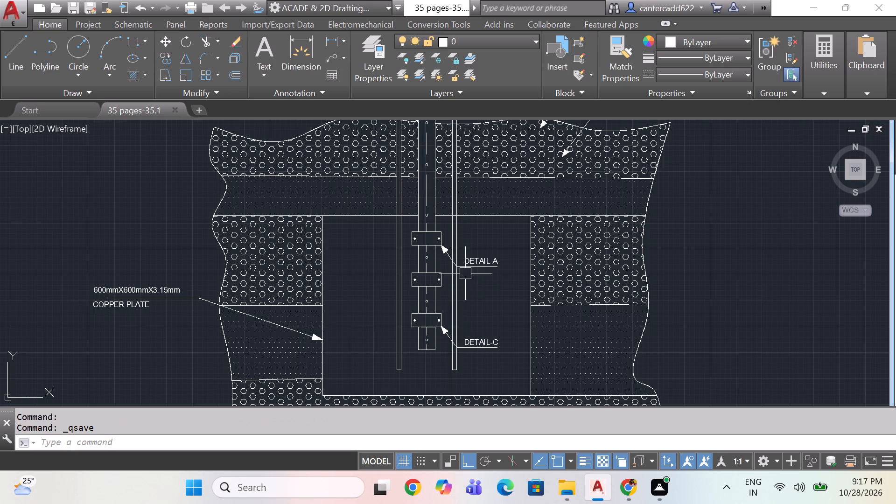
pyautogui.scroll(-3, 497, 301)
pyautogui.scroll(-1, 557, 322)
pyautogui.moveTo(558, 322); pyautogui.dragTo(497, 314, button='middle')
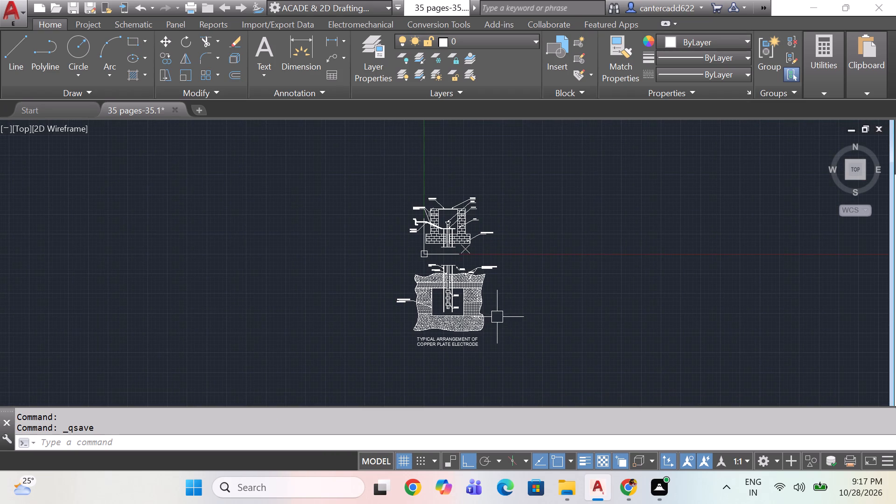
pyautogui.hotkey('ctrl', 's')
# Plot the updated drawing to an A4 portrait PDF, overwriting 35 pages-35.1-Model in the clearsynth folder, and close the resulting PDF.
pyautogui.hotkey('ctrl', 'p')
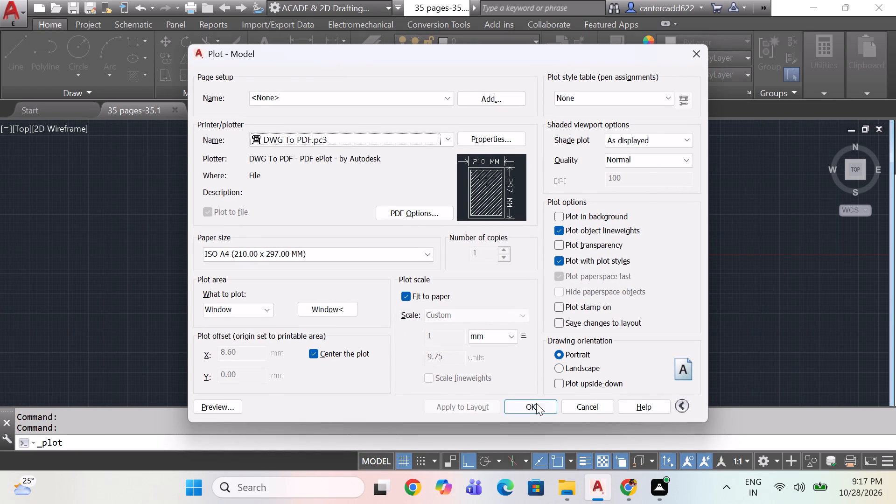
pyautogui.click(536, 403)
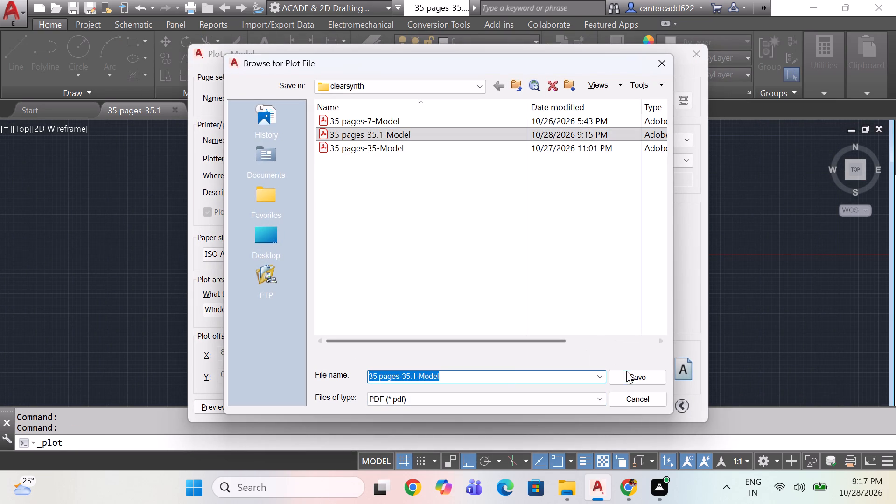
pyautogui.click(626, 375)
pyautogui.click(487, 257)
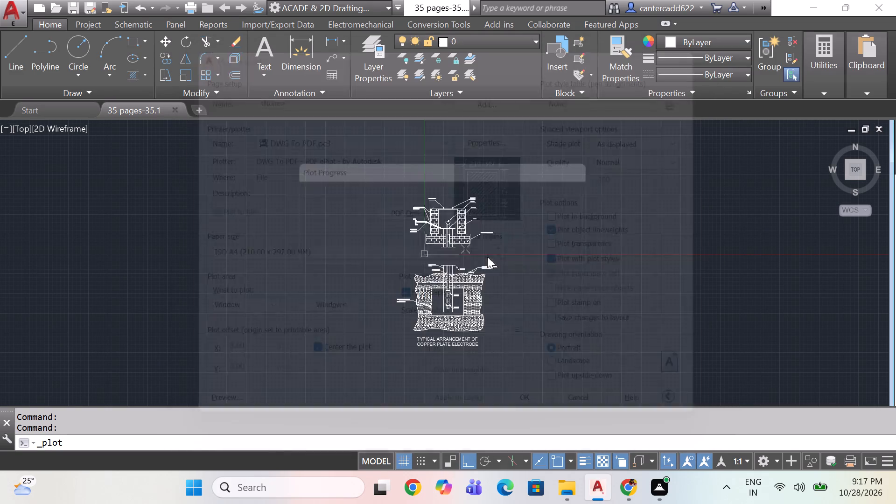
pyautogui.click(373, 440)
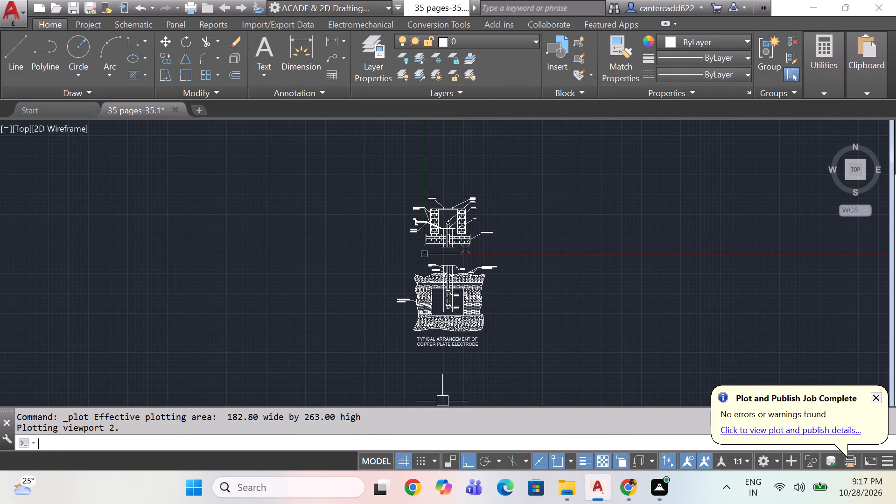
pyautogui.press('l')
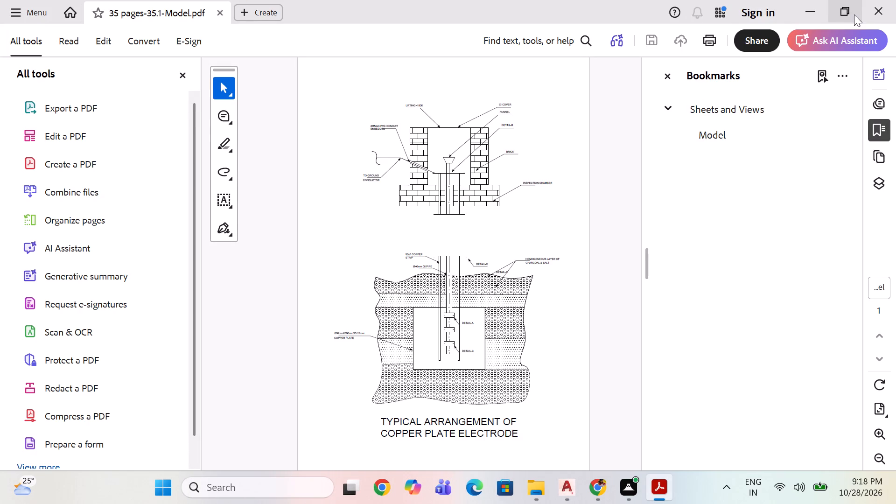
pyautogui.click(871, 16)
# Turn off command log file recording with the LOGFILEOFF command.
pyautogui.click(319, 436)
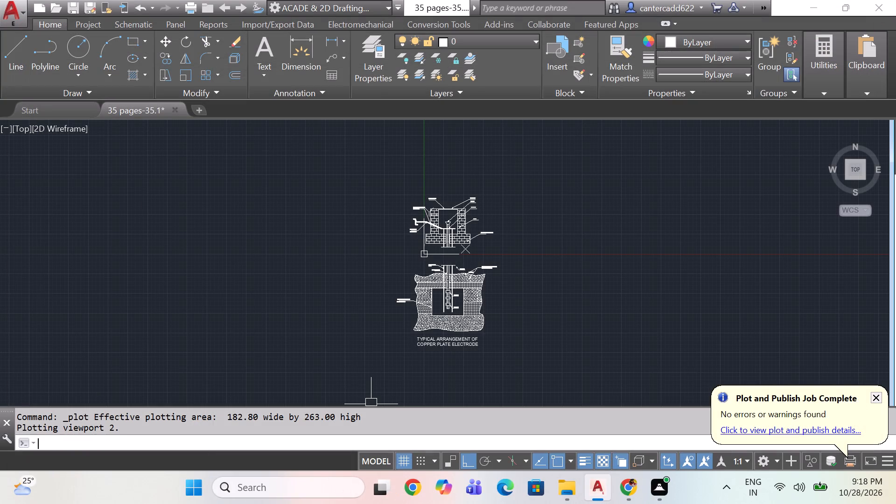
pyautogui.write('LOG')
pyautogui.write('FI')
pyautogui.write('LE')
pyautogui.write('OFF')
pyautogui.press('Return')
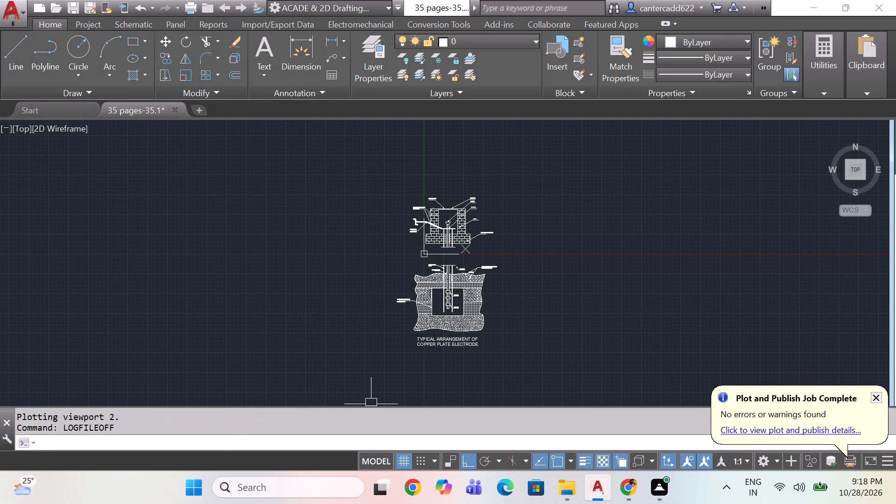